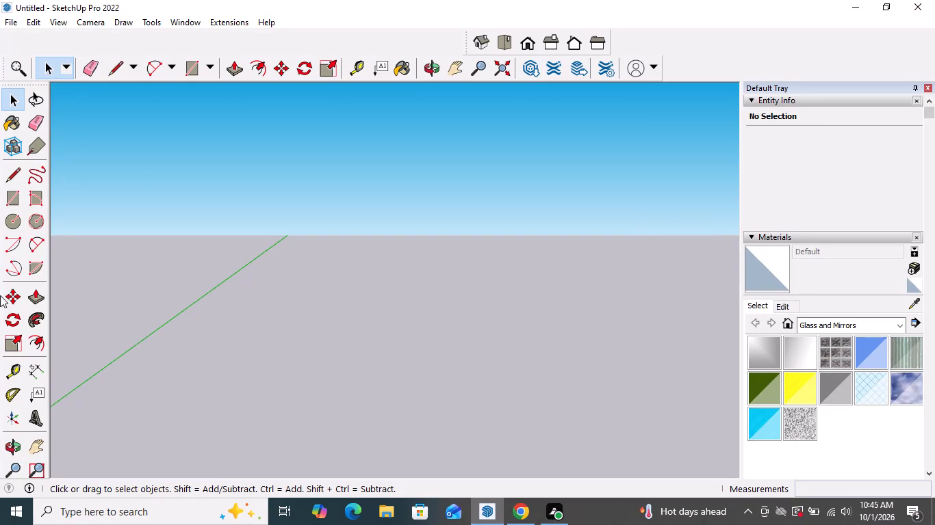
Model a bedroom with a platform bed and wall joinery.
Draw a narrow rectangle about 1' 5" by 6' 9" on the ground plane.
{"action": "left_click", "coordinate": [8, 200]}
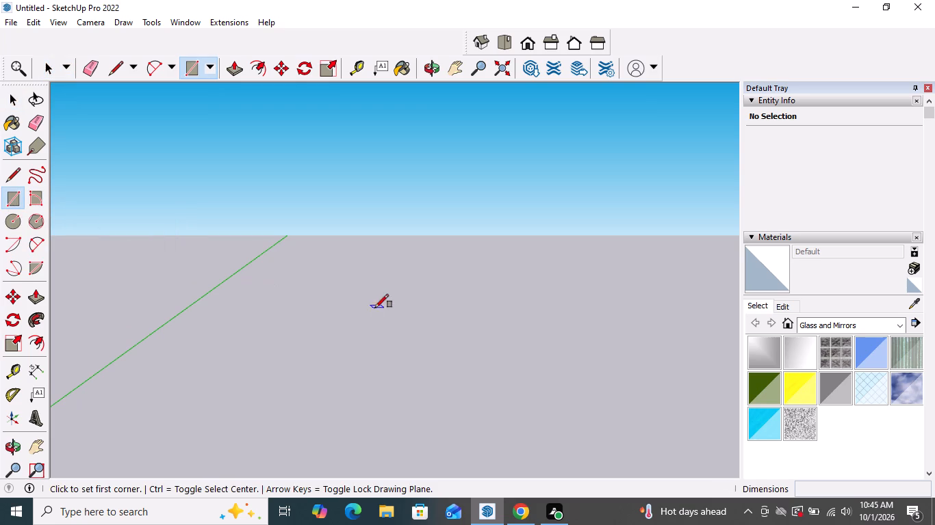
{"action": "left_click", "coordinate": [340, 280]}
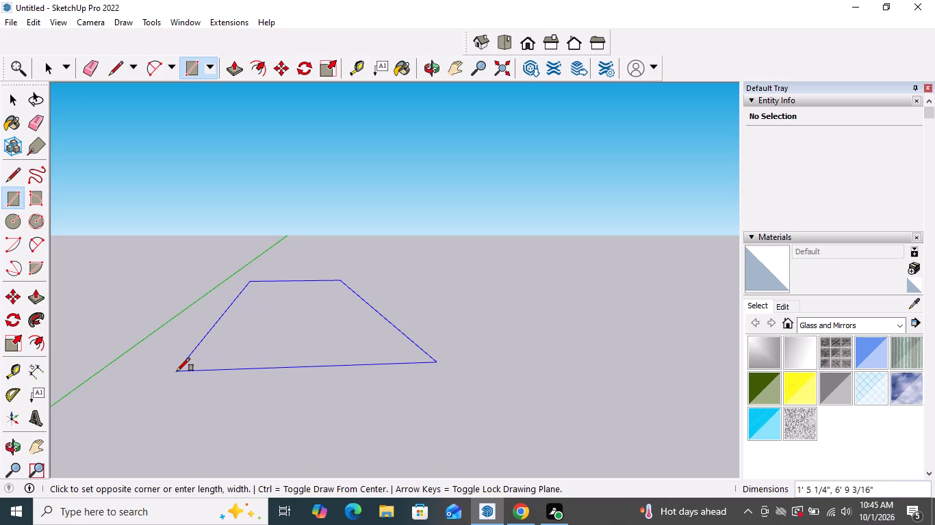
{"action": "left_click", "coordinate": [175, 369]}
Draw a large rectangle about 34' 3" by 33' 6" on the ground plane beside the green axis.
{"action": "scroll", "coordinate": [355, 385], "scroll_direction": "down", "scroll_amount": 14}
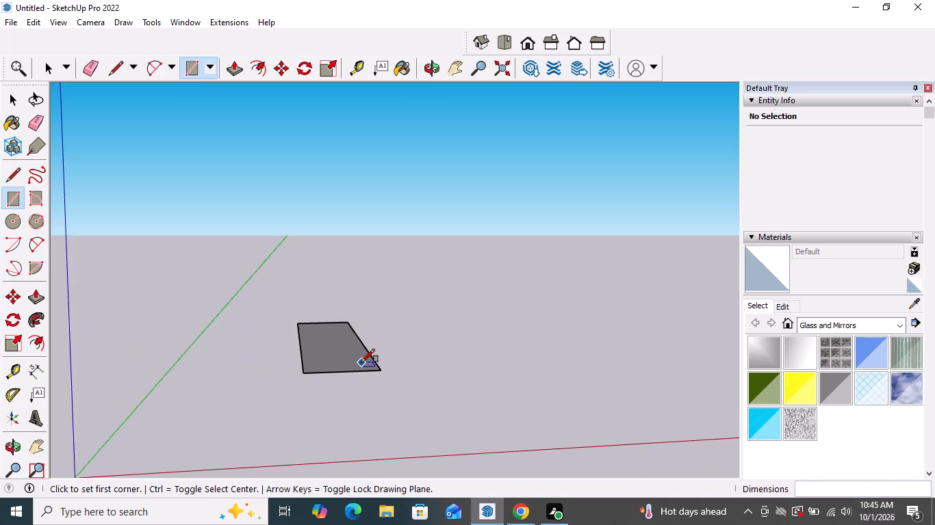
{"action": "scroll", "coordinate": [361, 362], "scroll_direction": "down", "scroll_amount": 4}
{"action": "middle_click_drag", "start_coordinate": [405, 351], "coordinate": [376, 505]}
{"action": "middle_click_drag", "start_coordinate": [395, 362], "coordinate": [400, 455]}
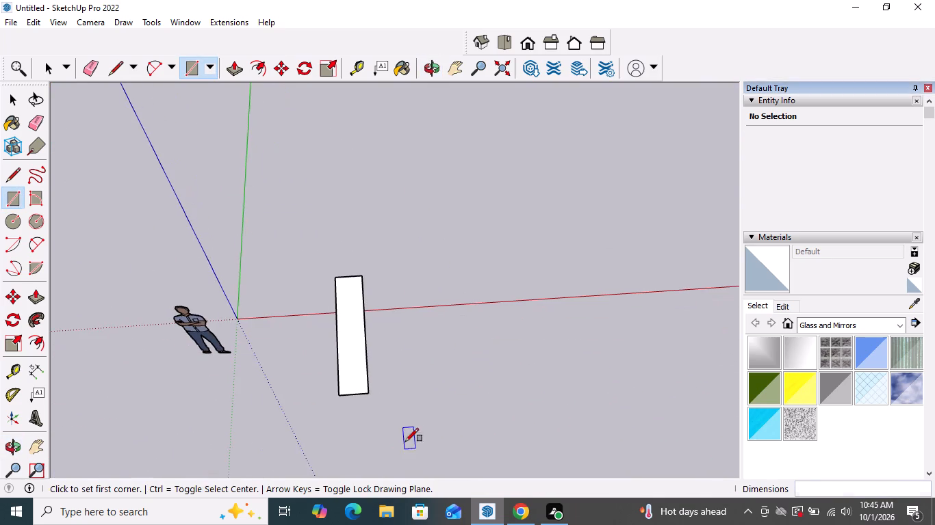
{"action": "scroll", "coordinate": [407, 311], "scroll_direction": "down", "scroll_amount": 5}
{"action": "middle_click_drag", "start_coordinate": [405, 440], "coordinate": [702, 286]}
{"action": "middle_click_drag", "start_coordinate": [489, 388], "coordinate": [514, 360]}
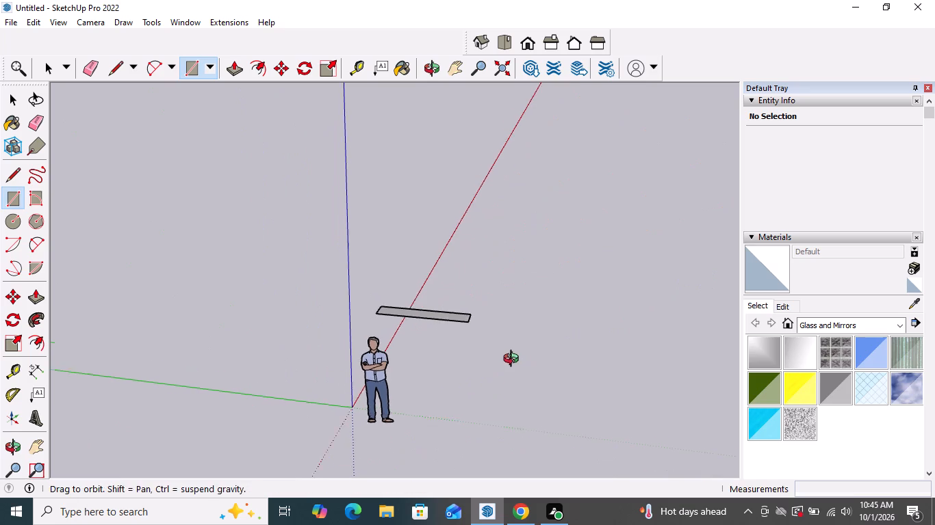
{"action": "middle_click_drag", "start_coordinate": [514, 360], "coordinate": [518, 357]}
{"action": "left_click", "coordinate": [99, 233]}
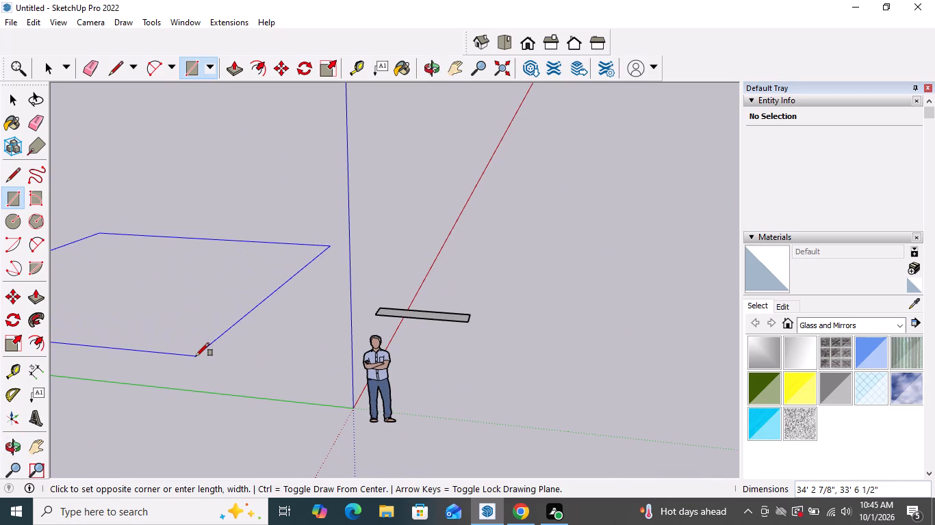
{"action": "left_click", "coordinate": [196, 356]}
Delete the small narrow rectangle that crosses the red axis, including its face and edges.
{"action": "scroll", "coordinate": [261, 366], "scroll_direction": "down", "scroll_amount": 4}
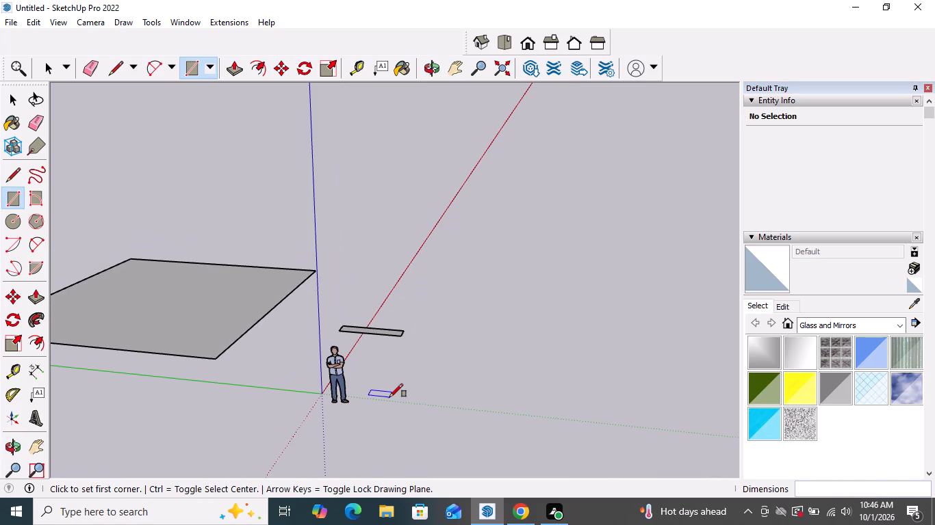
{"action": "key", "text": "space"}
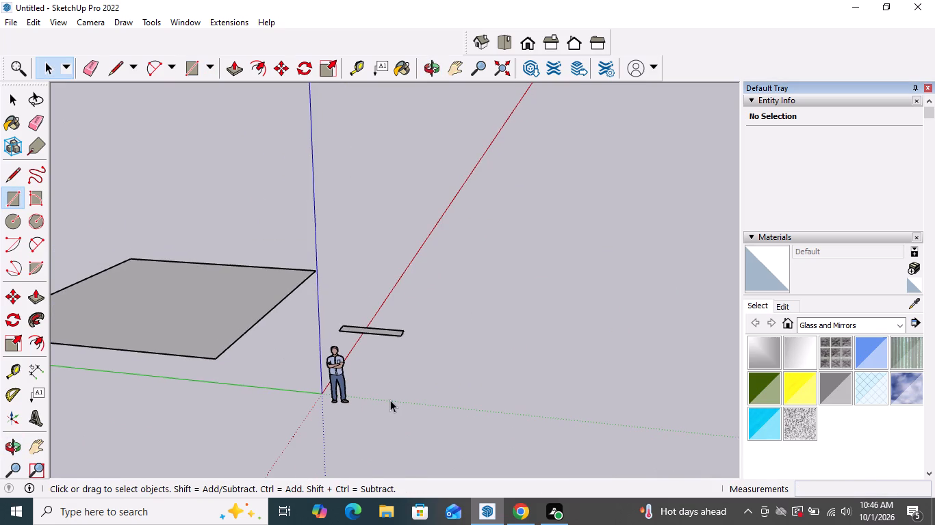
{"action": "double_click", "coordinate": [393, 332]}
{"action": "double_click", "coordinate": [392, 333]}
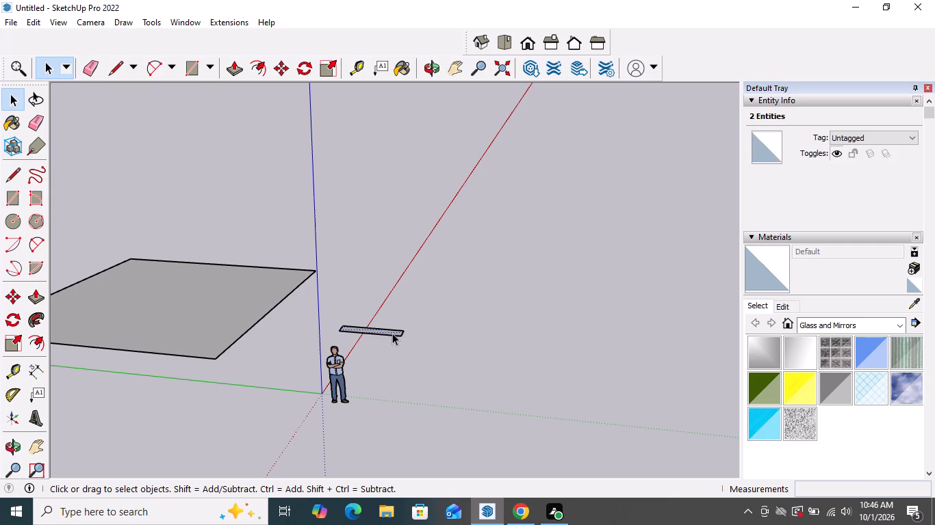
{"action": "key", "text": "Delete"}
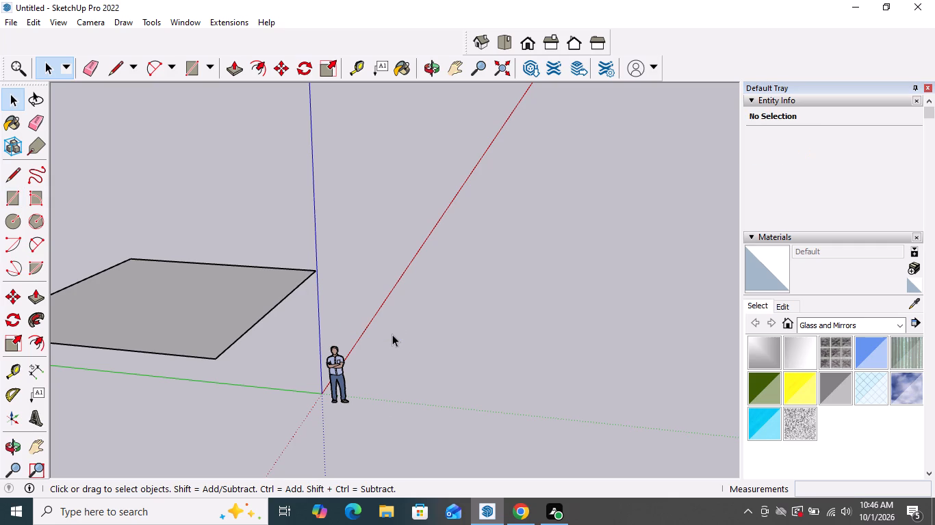
Move the whole large rectangle by its corner nearest the origin to open ground well away from the axes, and deselect it.
{"action": "scroll", "coordinate": [316, 346], "scroll_direction": "down", "scroll_amount": 5}
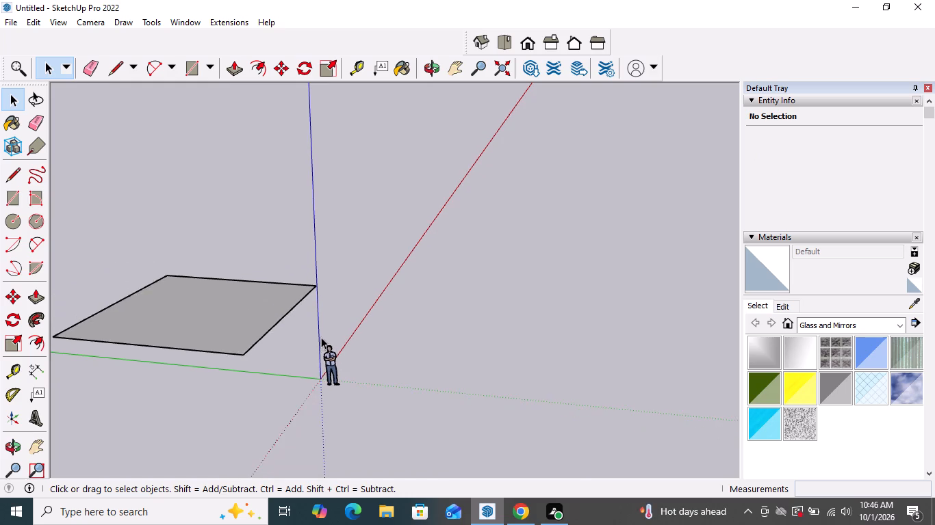
{"action": "scroll", "coordinate": [321, 337], "scroll_direction": "down", "scroll_amount": 7}
{"action": "middle_click_drag", "start_coordinate": [502, 363], "coordinate": [179, 348]}
{"action": "scroll", "coordinate": [179, 348], "scroll_direction": "down", "scroll_amount": 1}
{"action": "middle_click_drag", "start_coordinate": [394, 306], "coordinate": [405, 485]}
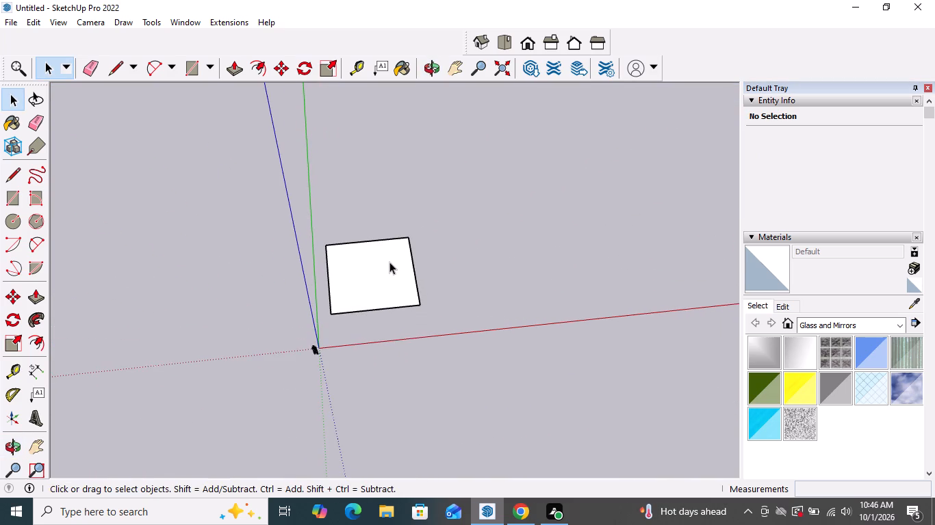
{"action": "scroll", "coordinate": [385, 265], "scroll_direction": "up", "scroll_amount": 6}
{"action": "double_click", "coordinate": [348, 289]}
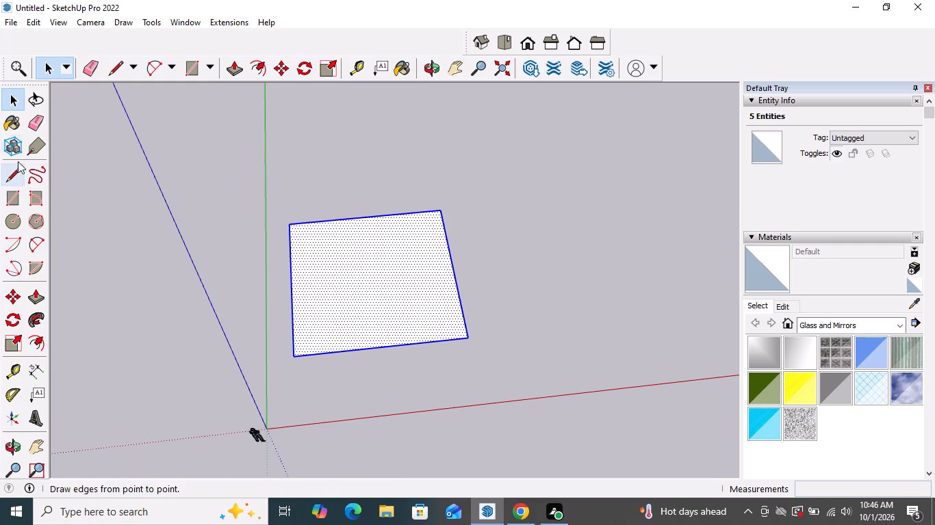
{"action": "left_click", "coordinate": [11, 296]}
{"action": "scroll", "coordinate": [220, 373], "scroll_direction": "down", "scroll_amount": 5}
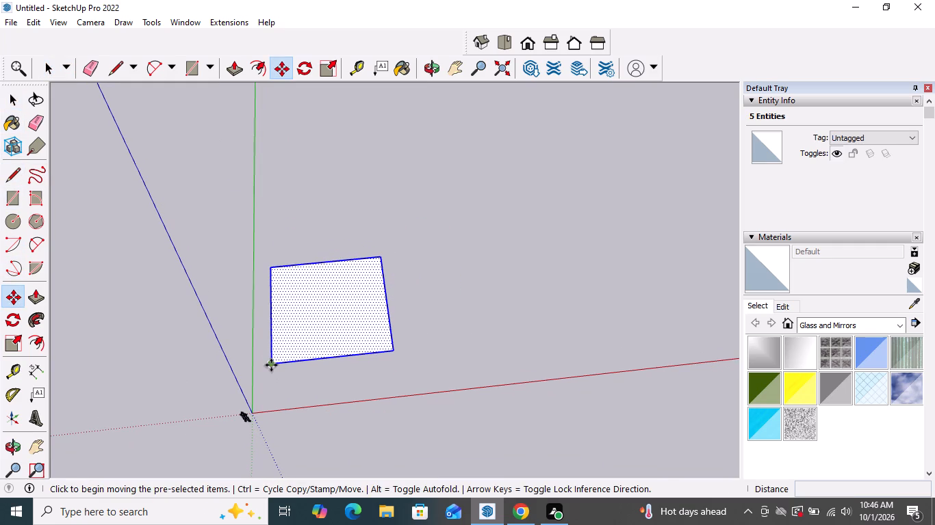
{"action": "left_click", "coordinate": [273, 361]}
{"action": "scroll", "coordinate": [274, 422], "scroll_direction": "down", "scroll_amount": 14}
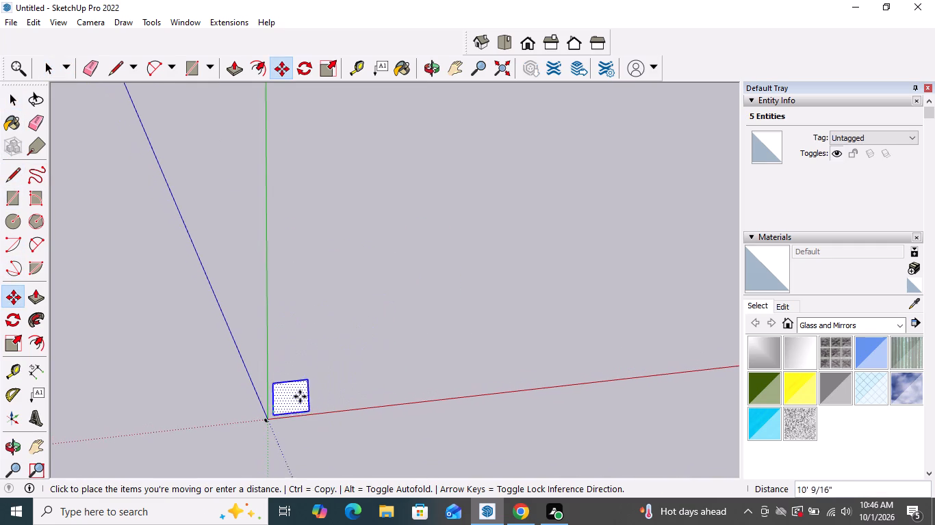
{"action": "left_click", "coordinate": [435, 254]}
{"action": "middle_click_drag", "start_coordinate": [500, 248], "coordinate": [497, 290]}
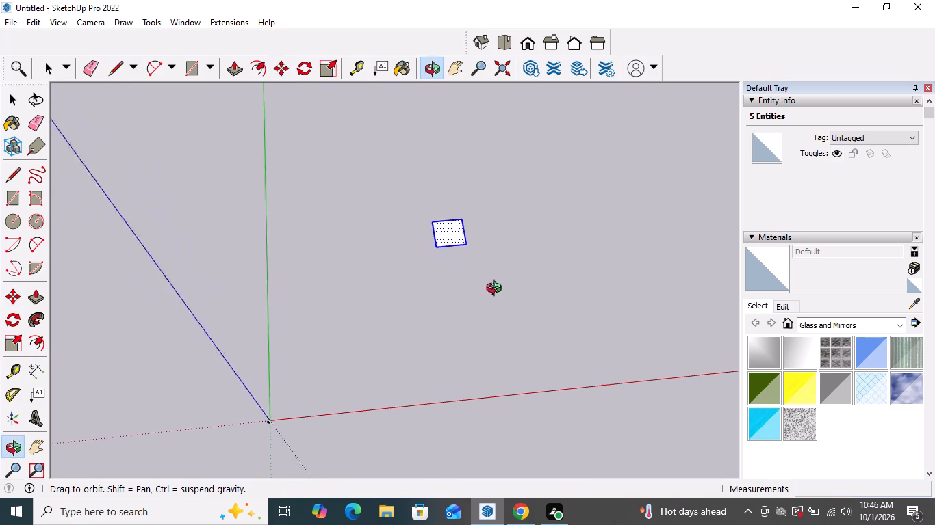
{"action": "middle_click_drag", "start_coordinate": [497, 290], "coordinate": [495, 306]}
{"action": "scroll", "coordinate": [450, 185], "scroll_direction": "up", "scroll_amount": 14}
{"action": "scroll", "coordinate": [561, 225], "scroll_direction": "up", "scroll_amount": 2}
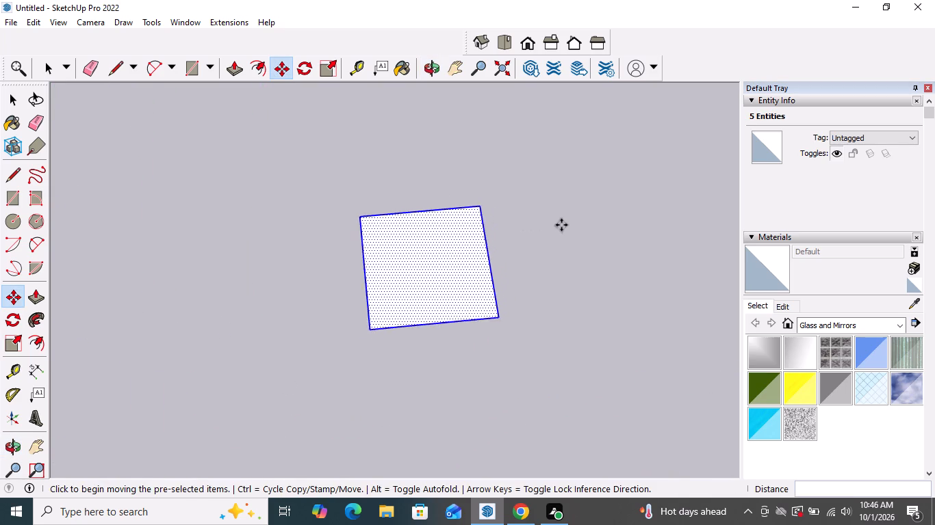
{"action": "scroll", "coordinate": [561, 225], "scroll_direction": "up", "scroll_amount": 3}
{"action": "key", "text": "space"}
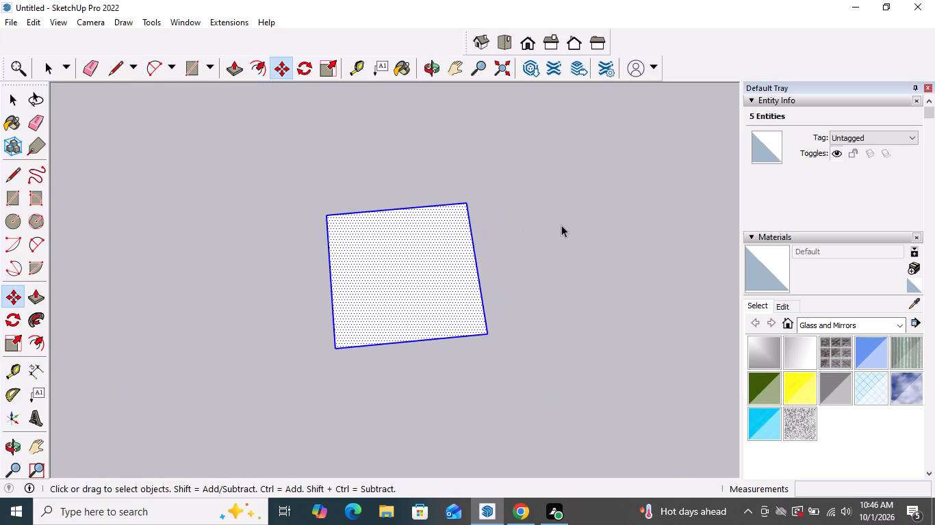
{"action": "left_click", "coordinate": [608, 213]}
Push/Pull the large rectangle's face upward slightly to form a thin floor slab.
{"action": "scroll", "coordinate": [357, 269], "scroll_direction": "down", "scroll_amount": 5}
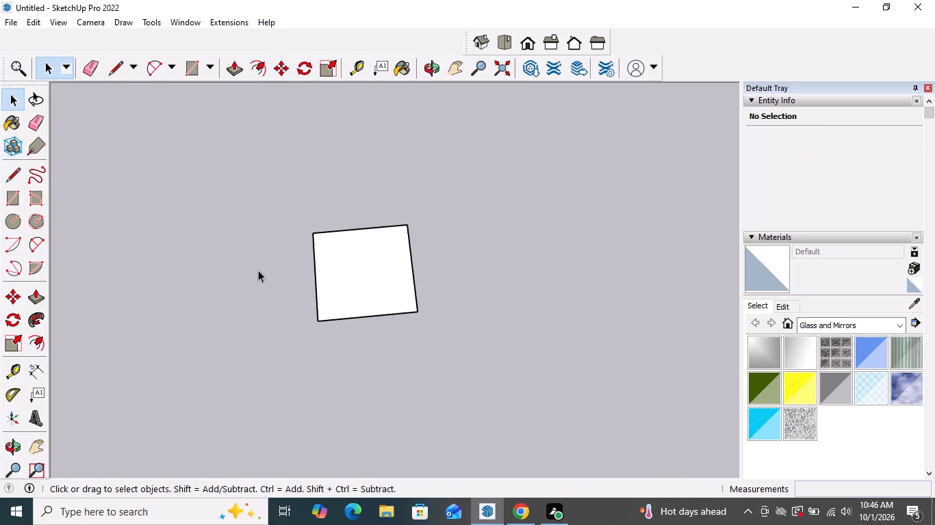
{"action": "scroll", "coordinate": [257, 275], "scroll_direction": "down", "scroll_amount": 5}
{"action": "middle_click", "coordinate": [400, 303]}
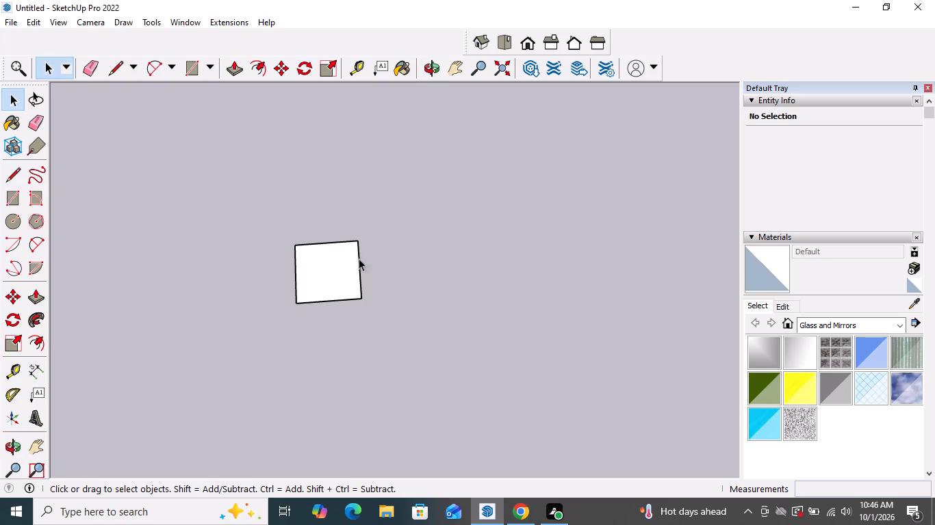
{"action": "scroll", "coordinate": [306, 256], "scroll_direction": "up", "scroll_amount": 4}
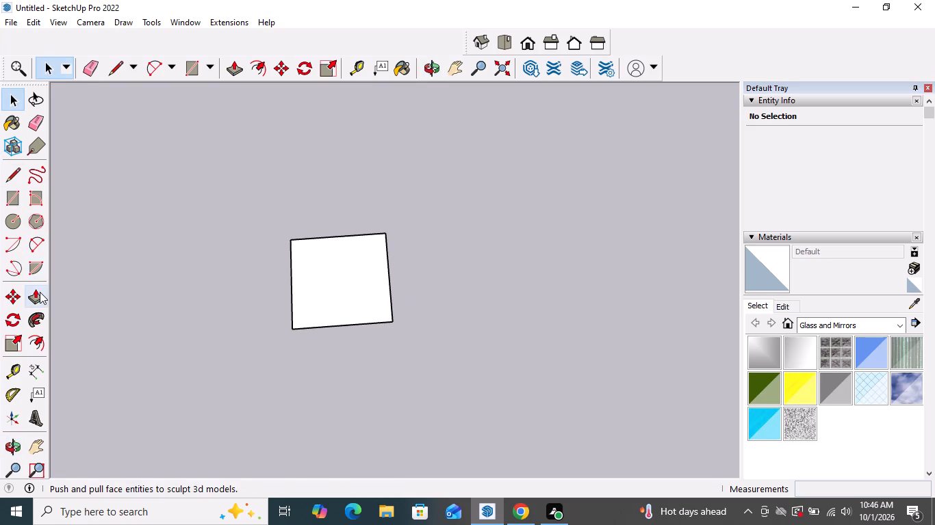
{"action": "left_click", "coordinate": [40, 292]}
{"action": "left_click", "coordinate": [322, 273]}
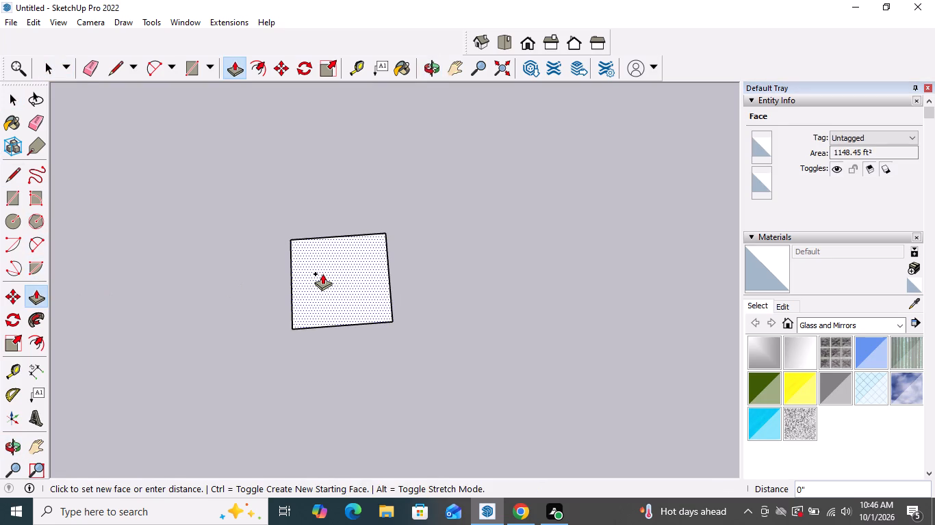
{"action": "middle_click_drag", "start_coordinate": [322, 273], "coordinate": [383, 167]}
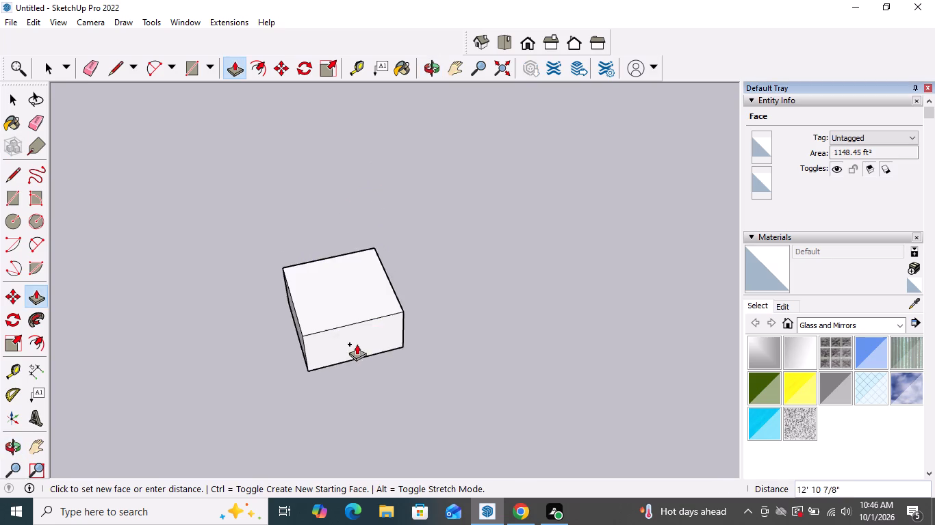
{"action": "middle_click_drag", "start_coordinate": [353, 340], "coordinate": [405, 262]}
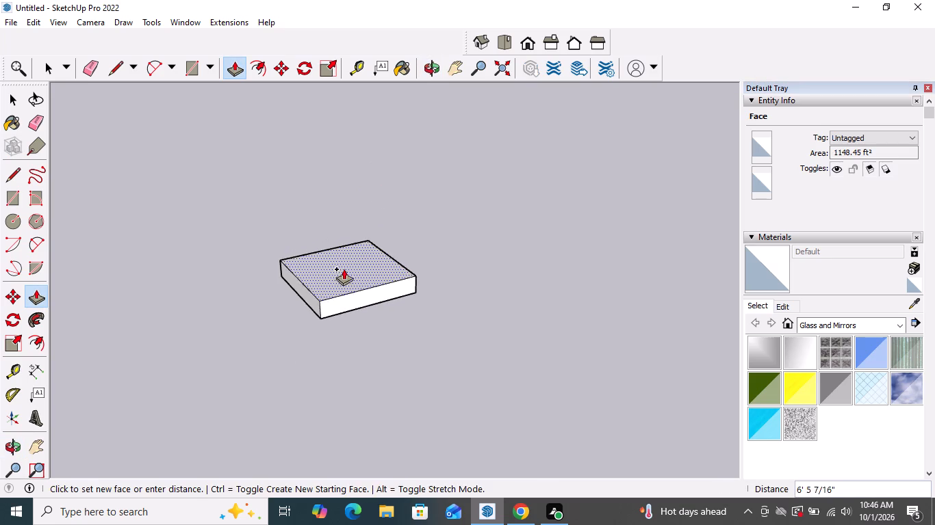
{"action": "scroll", "coordinate": [337, 286], "scroll_direction": "up", "scroll_amount": 8}
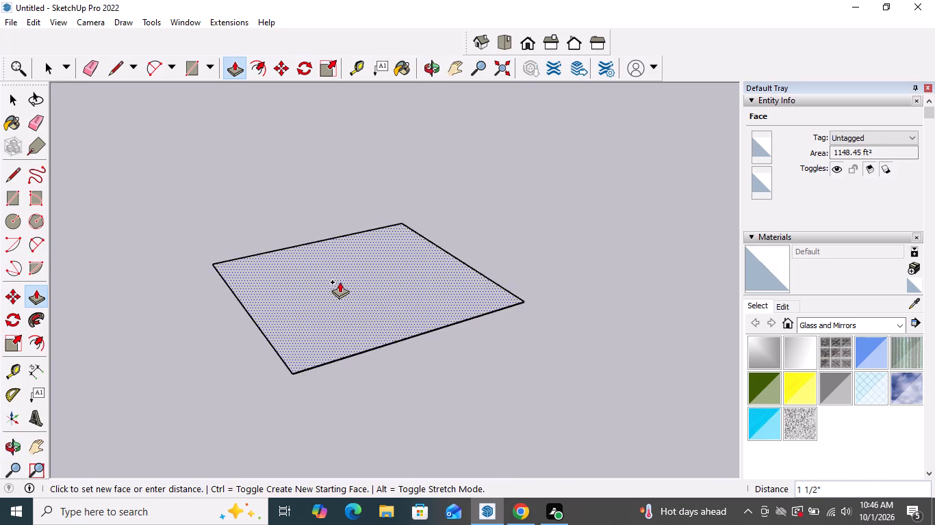
{"action": "left_click", "coordinate": [341, 277]}
{"action": "middle_click_drag", "start_coordinate": [535, 347], "coordinate": [420, 355]}
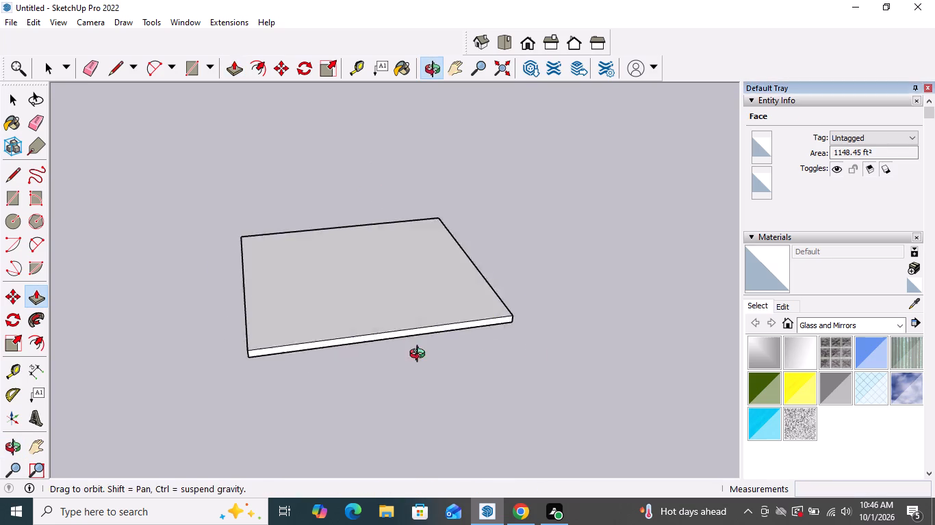
{"action": "middle_click_drag", "start_coordinate": [420, 355], "coordinate": [363, 355]}
{"action": "key", "text": "space"}
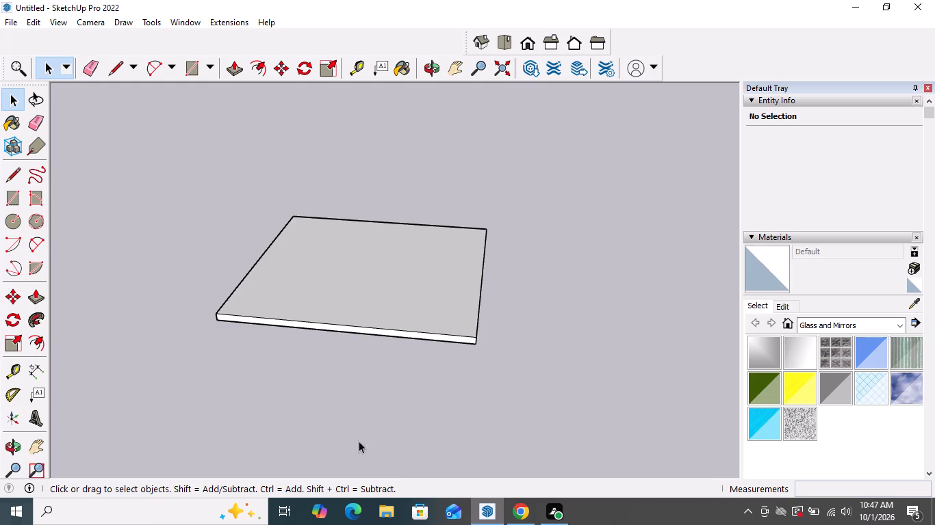
Push/Pull the slab's top face up about 25' 9" as a new starting face, forming a tall block above the slab.
{"action": "middle_click_drag", "start_coordinate": [453, 300], "coordinate": [409, 282]}
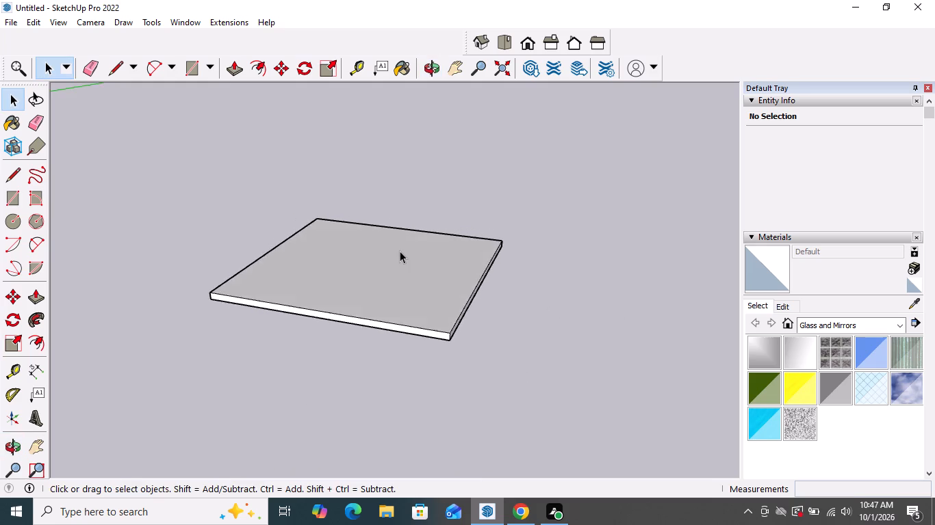
{"action": "scroll", "coordinate": [400, 251], "scroll_direction": "up", "scroll_amount": 3}
{"action": "scroll", "coordinate": [348, 420], "scroll_direction": "down", "scroll_amount": 3}
{"action": "scroll", "coordinate": [126, 263], "scroll_direction": "up", "scroll_amount": 1}
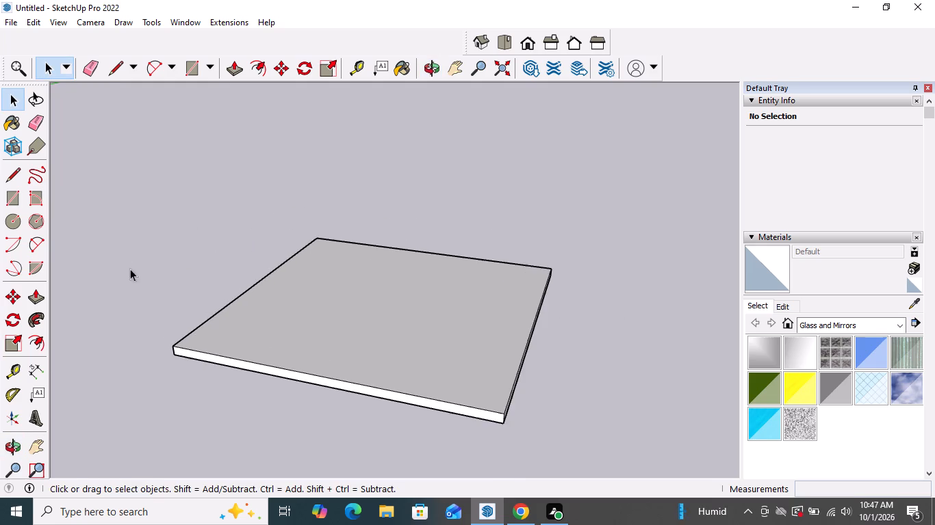
{"action": "middle_click_drag", "start_coordinate": [155, 293], "coordinate": [173, 305]}
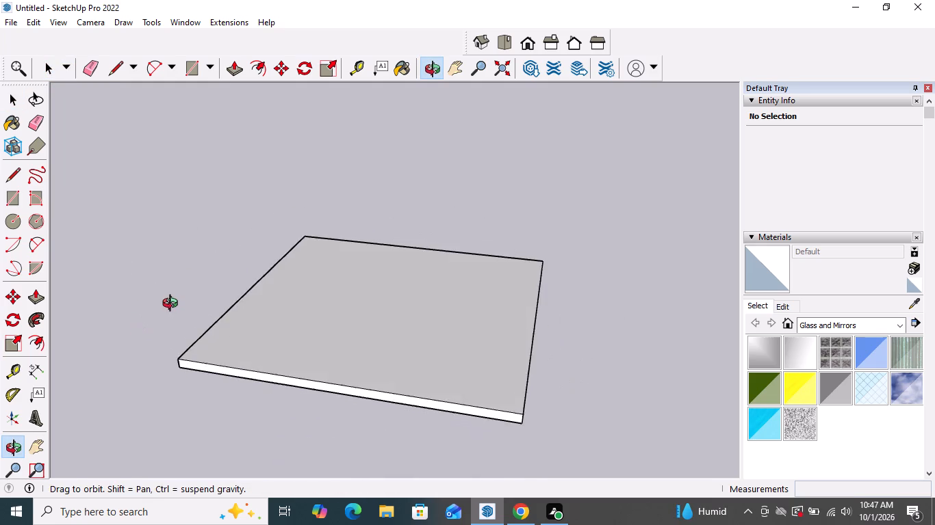
{"action": "middle_click_drag", "start_coordinate": [173, 305], "coordinate": [181, 332]}
{"action": "scroll", "coordinate": [207, 293], "scroll_direction": "down", "scroll_amount": 4}
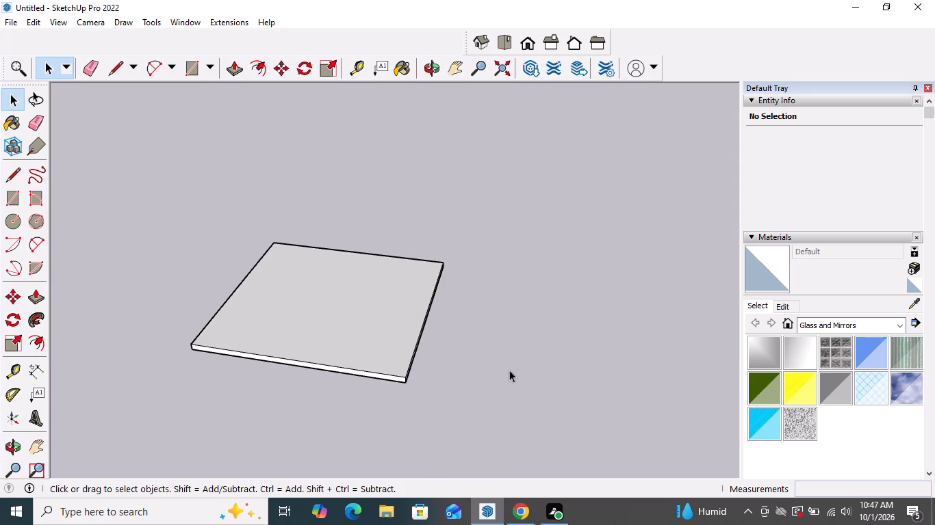
{"action": "middle_click_drag", "start_coordinate": [538, 347], "coordinate": [521, 303]}
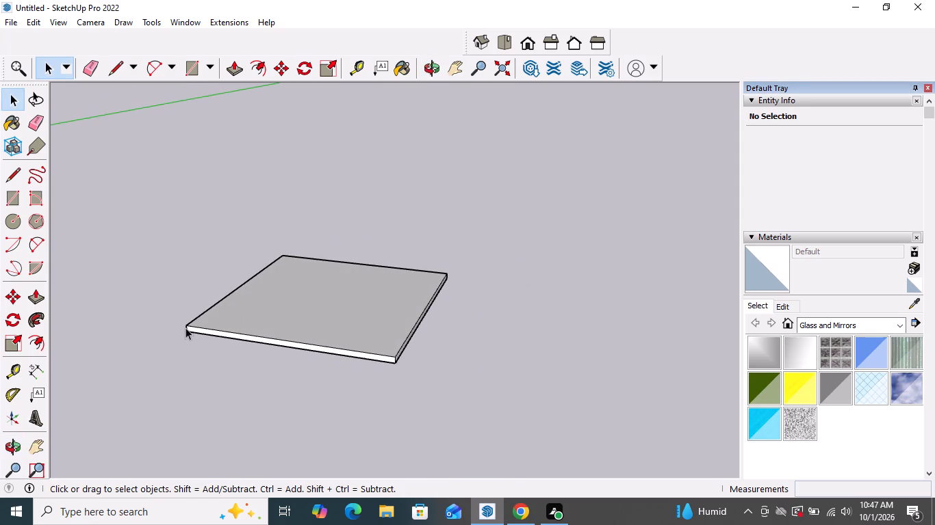
{"action": "middle_click_drag", "start_coordinate": [155, 336], "coordinate": [144, 362]}
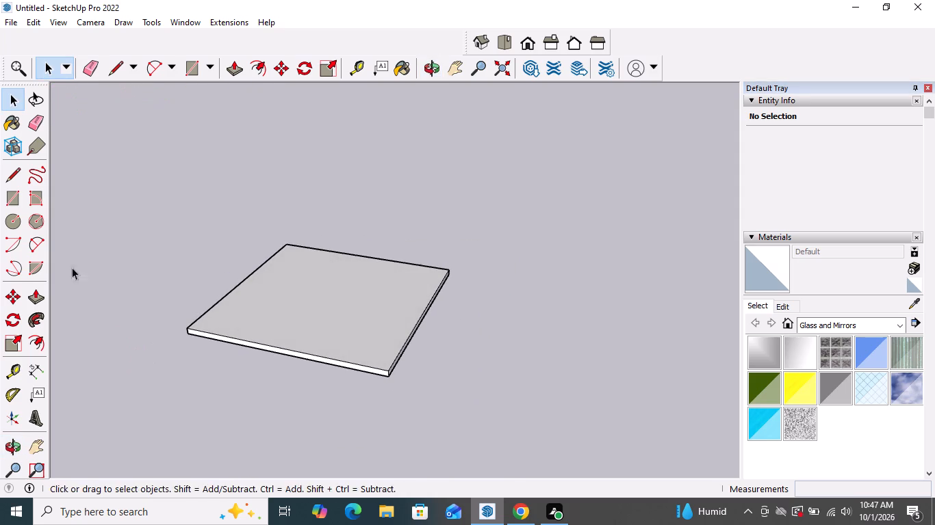
{"action": "left_click", "coordinate": [40, 291]}
{"action": "left_click", "coordinate": [287, 294]}
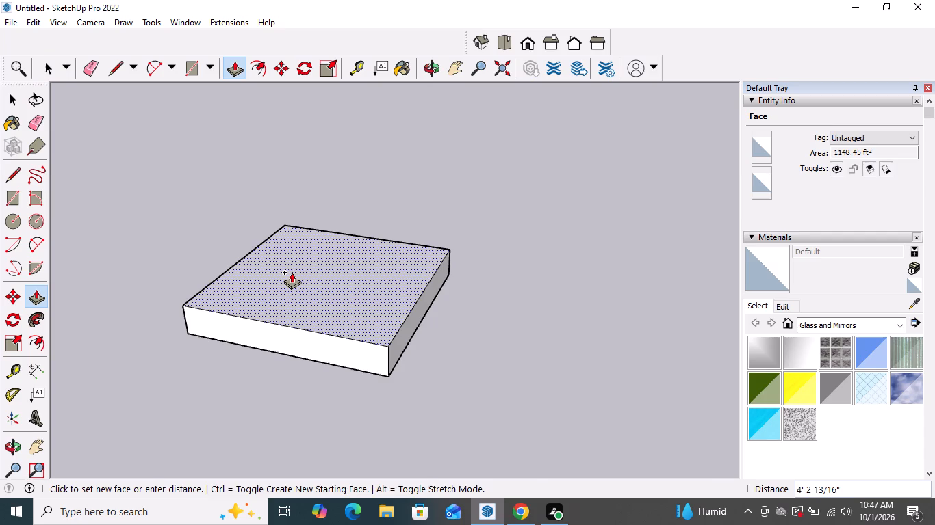
{"action": "scroll", "coordinate": [282, 306], "scroll_direction": "down", "scroll_amount": 3}
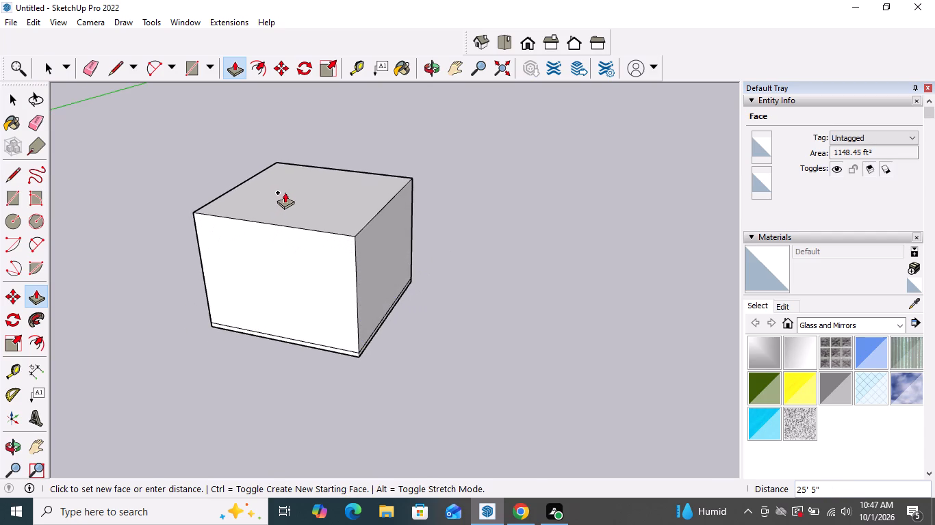
{"action": "left_click", "coordinate": [285, 191]}
{"action": "middle_click_drag", "start_coordinate": [372, 286], "coordinate": [355, 256]}
{"action": "key", "text": "space"}
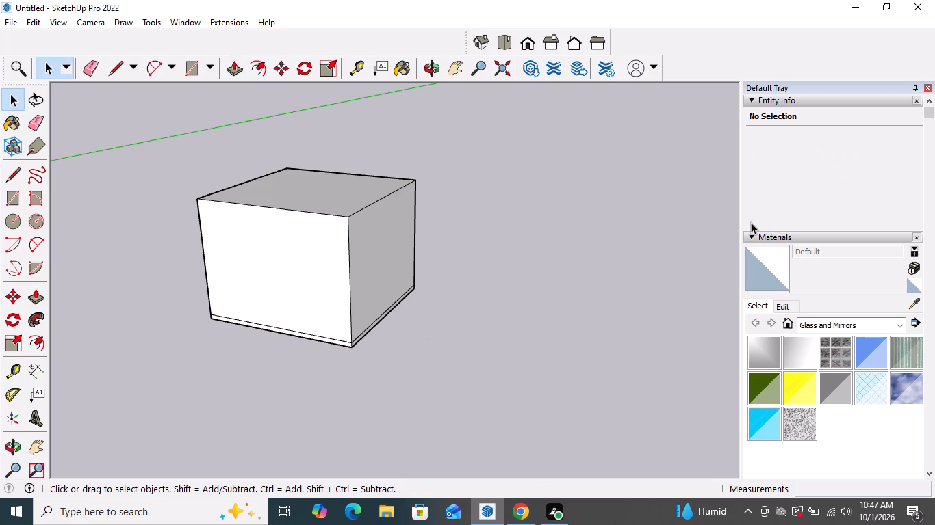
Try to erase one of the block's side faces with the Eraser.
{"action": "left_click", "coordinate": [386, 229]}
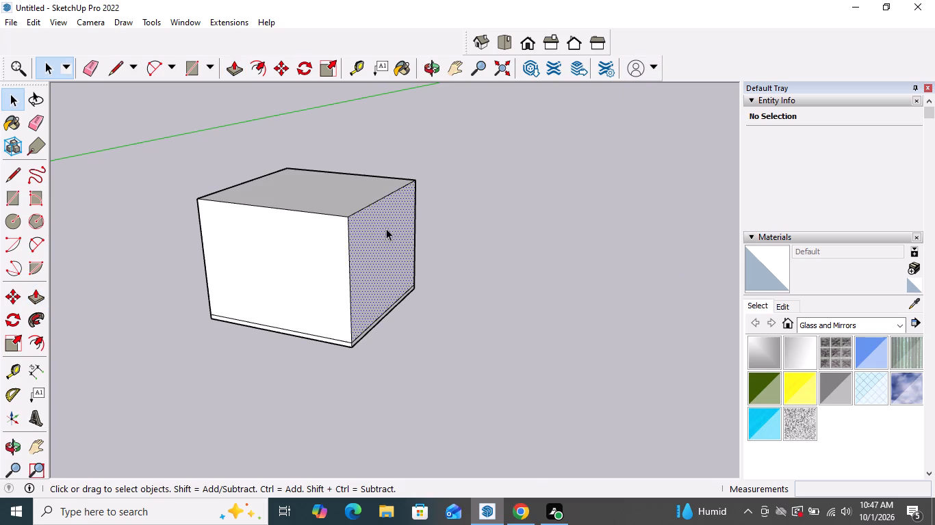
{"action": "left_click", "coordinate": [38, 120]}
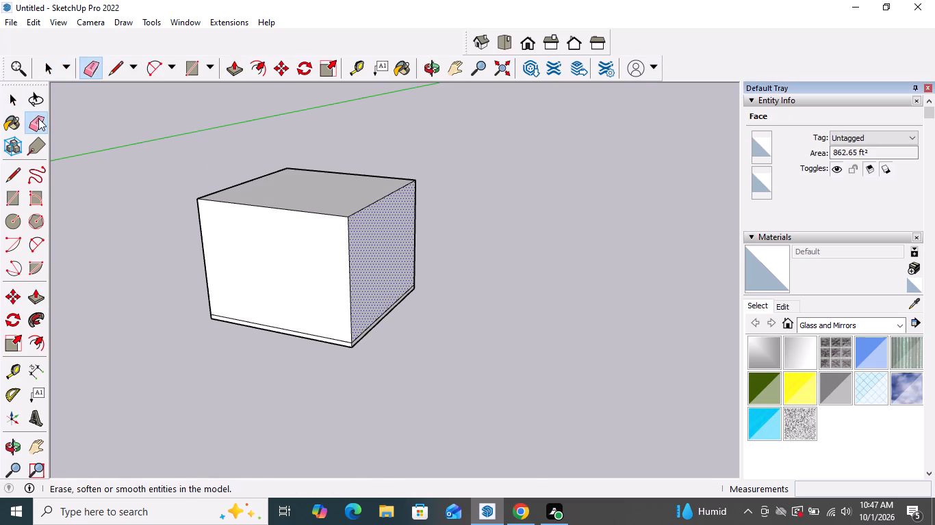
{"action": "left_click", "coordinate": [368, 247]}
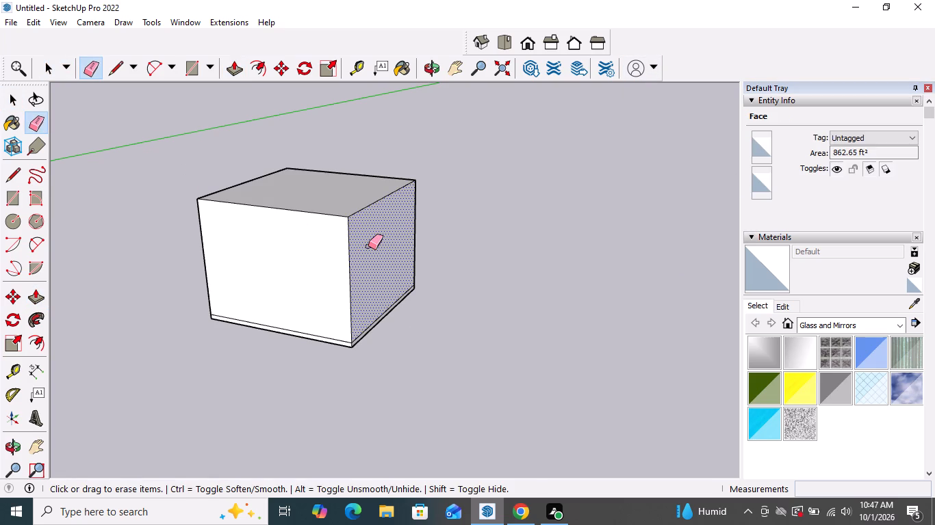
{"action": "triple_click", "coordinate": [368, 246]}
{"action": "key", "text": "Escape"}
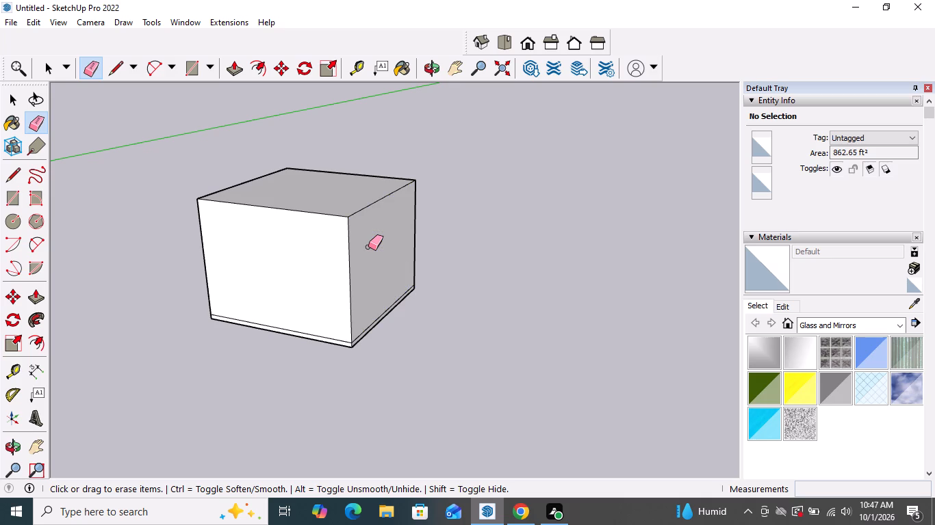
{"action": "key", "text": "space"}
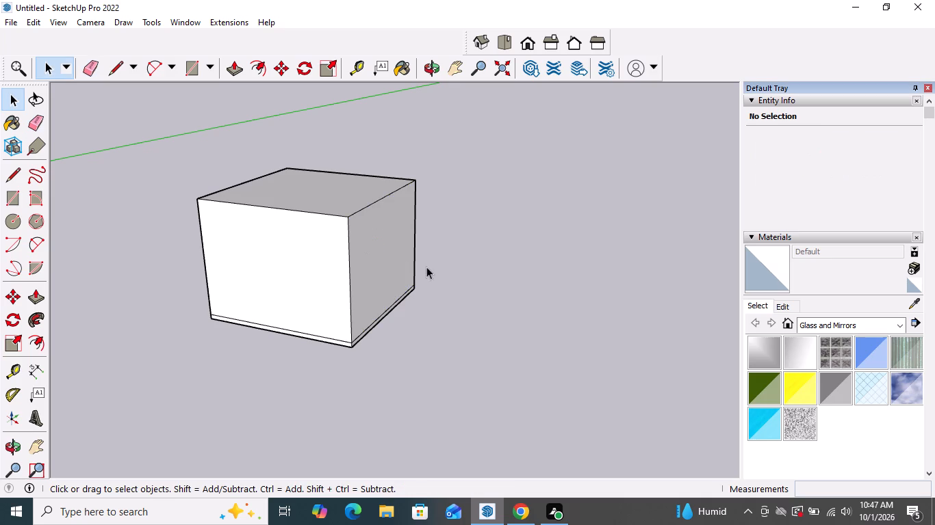
Delete the block's two adjacent side faces nearest the viewer and the vertical corner edge between them.
{"action": "left_click", "coordinate": [392, 261]}
{"action": "key", "text": "Delete"}
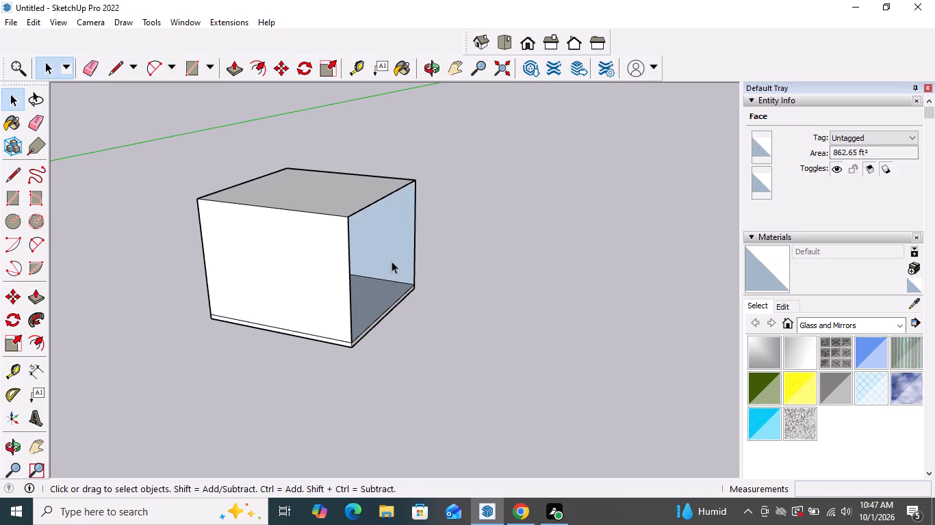
{"action": "left_click", "coordinate": [322, 260]}
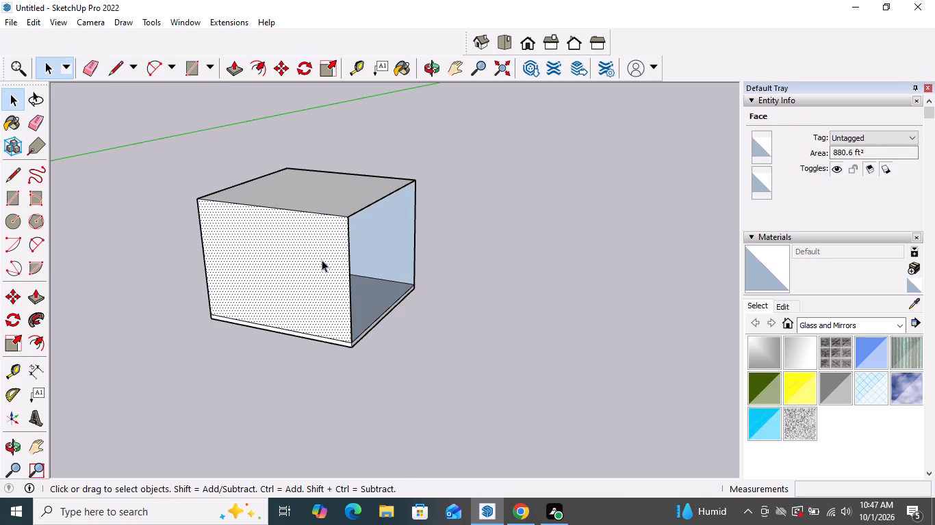
{"action": "key", "text": "Delete"}
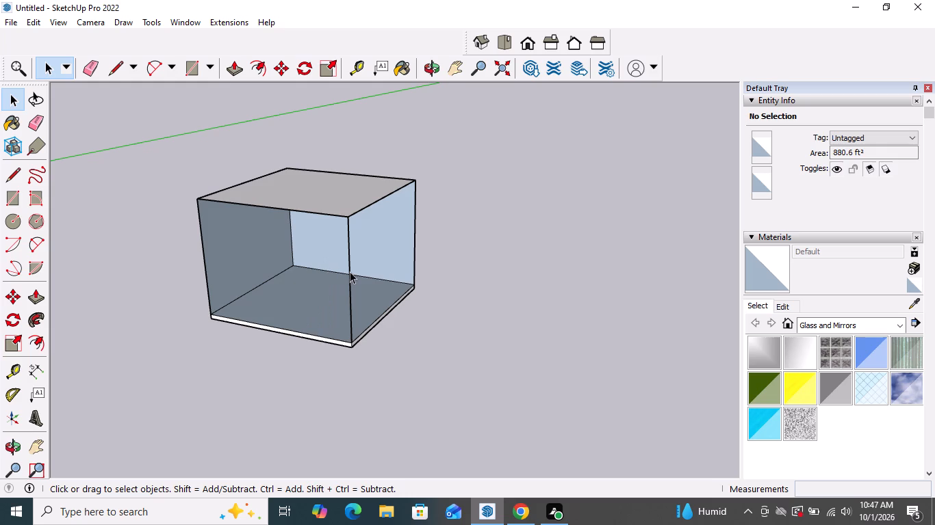
{"action": "left_click", "coordinate": [350, 272]}
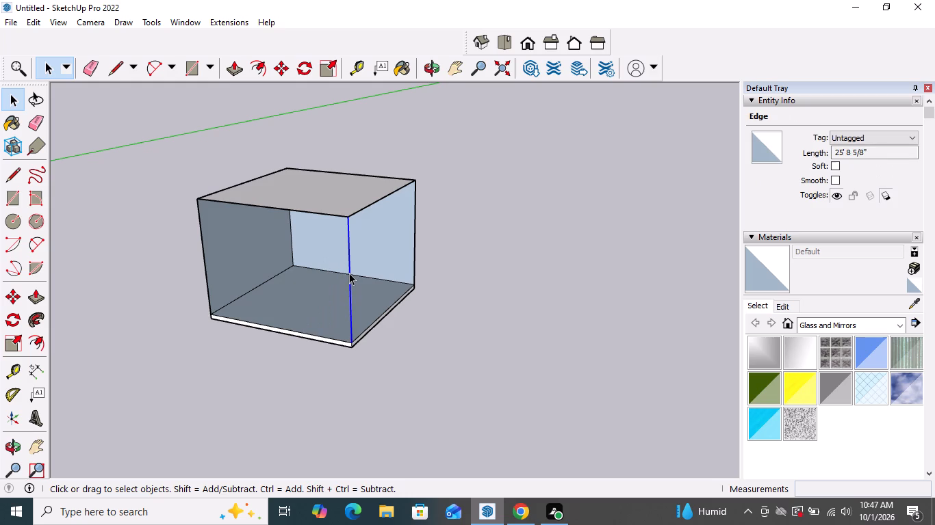
{"action": "key", "text": "Delete"}
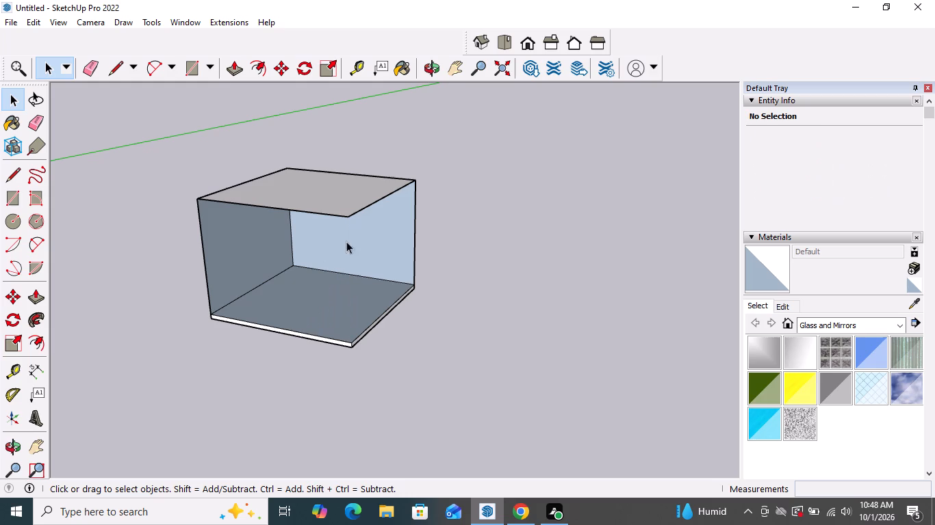
Delete the block's top face and the two loose top edges, leaving two walls standing on the slab.
{"action": "left_click", "coordinate": [340, 208]}
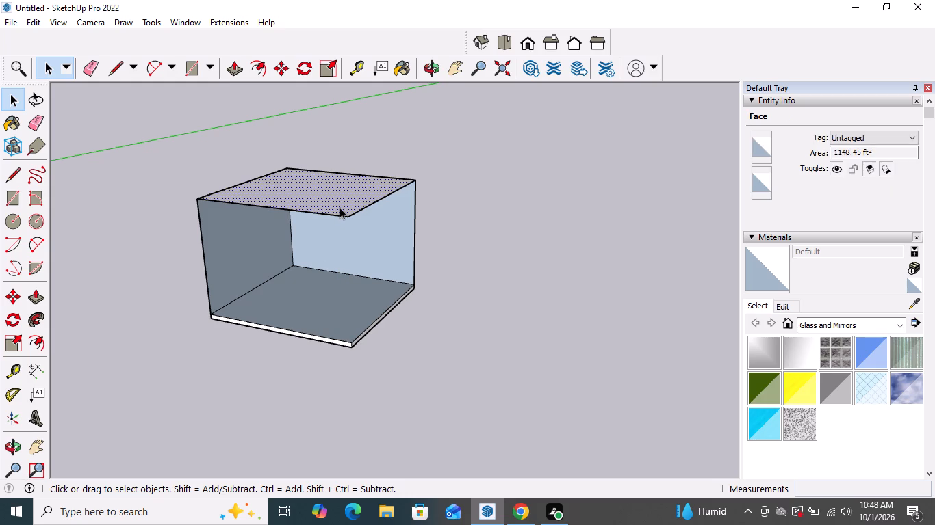
{"action": "key", "text": "Delete"}
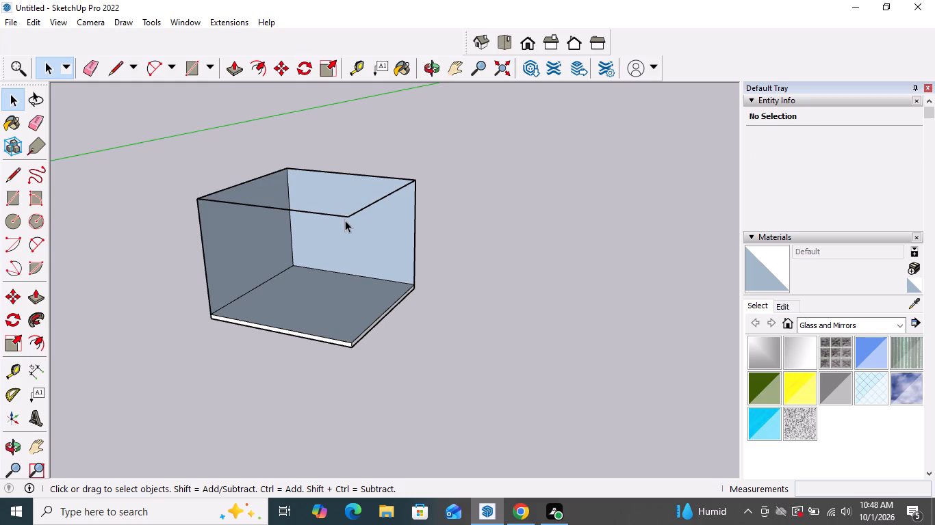
{"action": "left_click", "coordinate": [350, 215]}
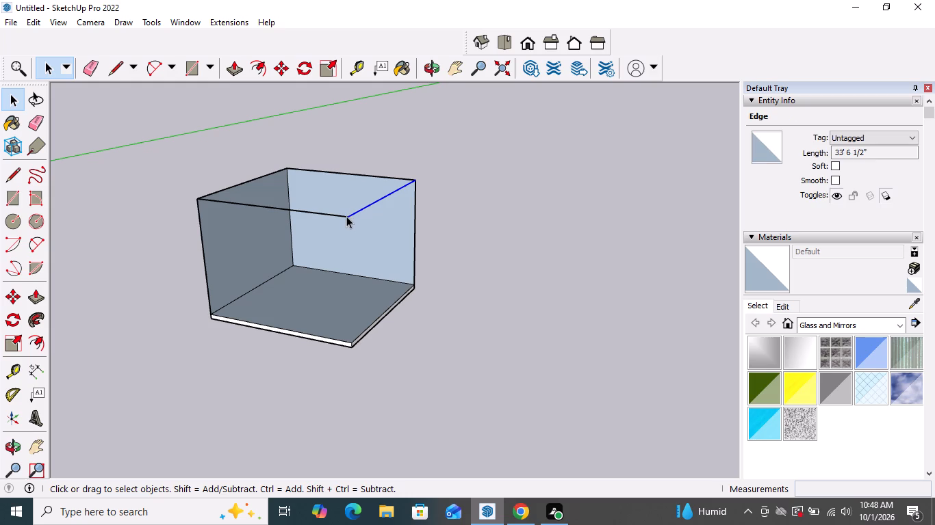
{"action": "key", "text": "Delete"}
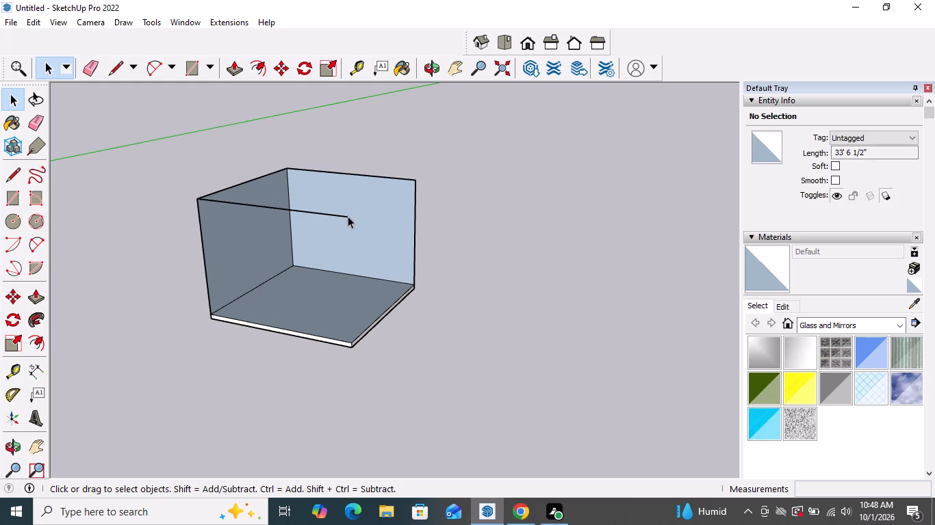
{"action": "left_click", "coordinate": [348, 216]}
{"action": "key", "text": "Delete"}
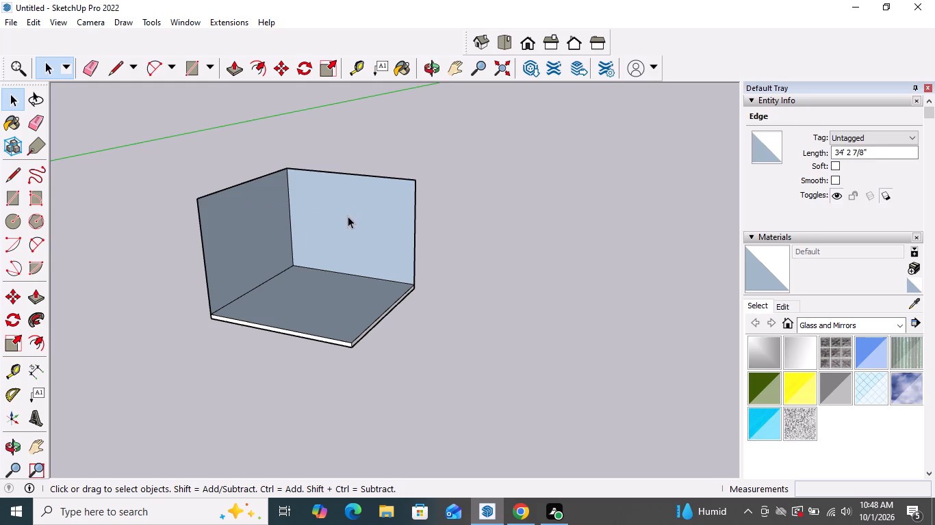
Push/Pull the slab's thin side face beneath the 34' 3" wall outward about 11' to extend the floor beyond the wall.
{"action": "middle_click_drag", "start_coordinate": [352, 276], "coordinate": [295, 289]}
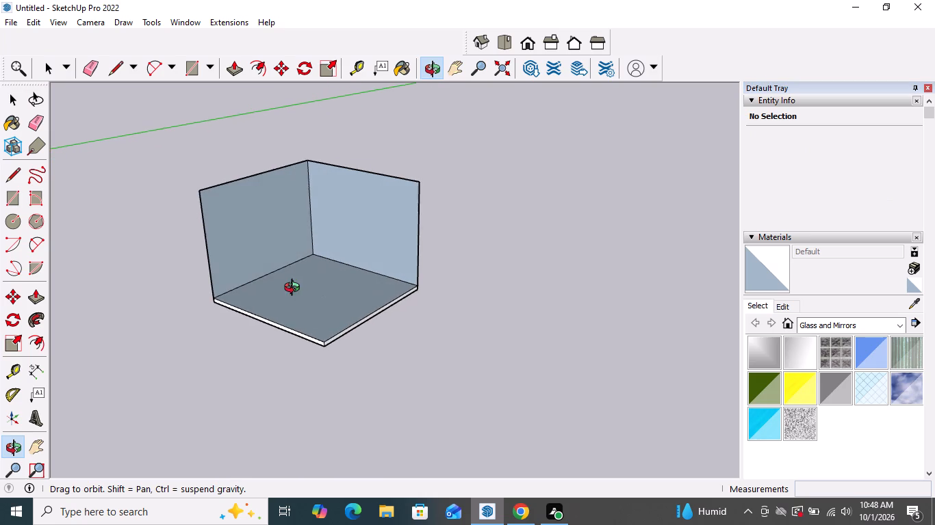
{"action": "middle_click_drag", "start_coordinate": [295, 289], "coordinate": [295, 290]}
{"action": "scroll", "coordinate": [290, 172], "scroll_direction": "up", "scroll_amount": 2}
{"action": "middle_click_drag", "start_coordinate": [289, 243], "coordinate": [296, 266]}
{"action": "scroll", "coordinate": [287, 193], "scroll_direction": "up", "scroll_amount": 2}
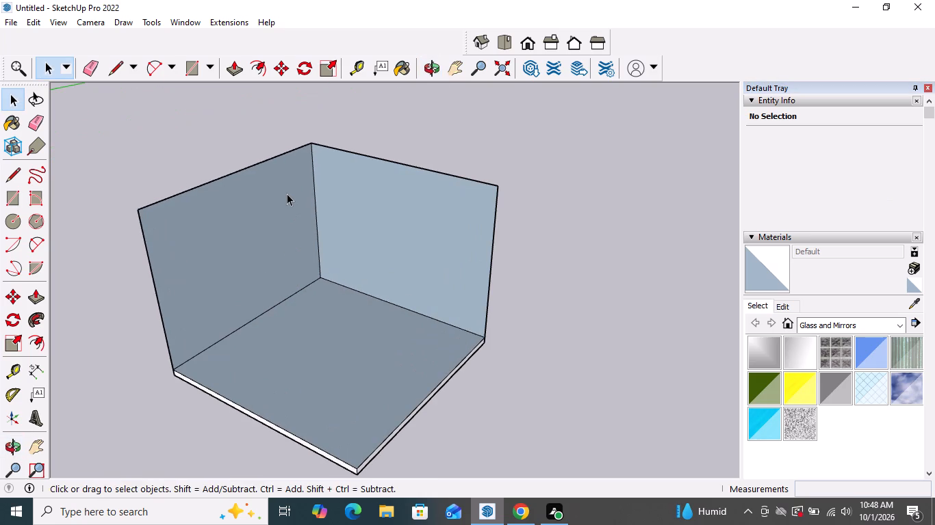
{"action": "scroll", "coordinate": [220, 241], "scroll_direction": "down", "scroll_amount": 1}
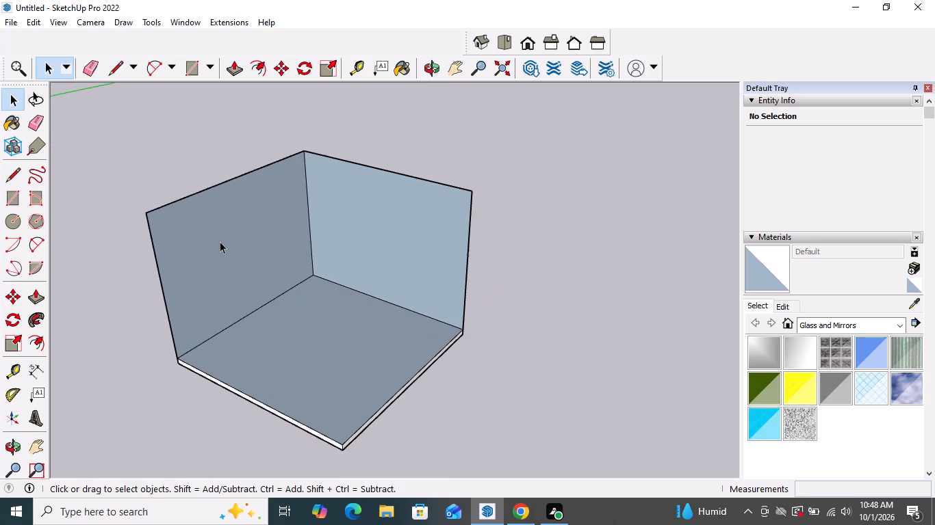
{"action": "middle_click_drag", "start_coordinate": [550, 265], "coordinate": [239, 227]}
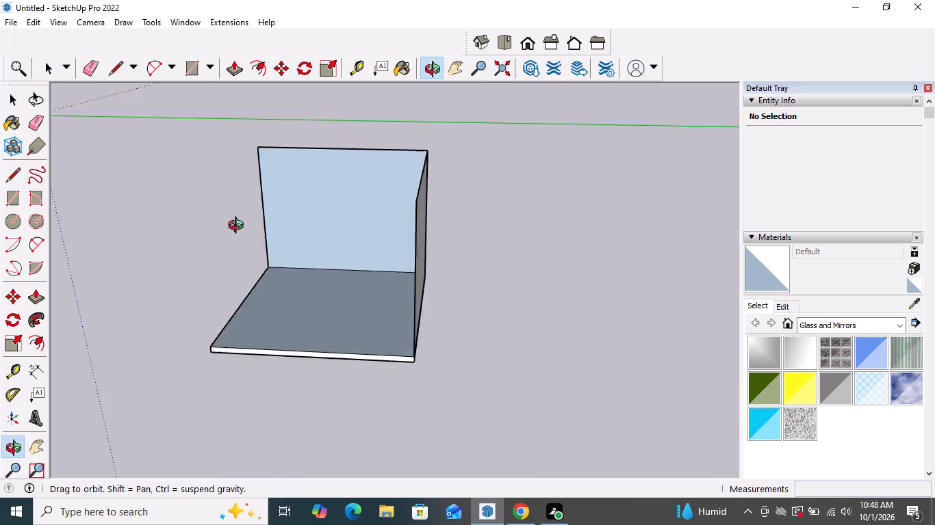
{"action": "middle_click_drag", "start_coordinate": [239, 227], "coordinate": [182, 221]}
{"action": "middle_click_drag", "start_coordinate": [437, 283], "coordinate": [352, 291]}
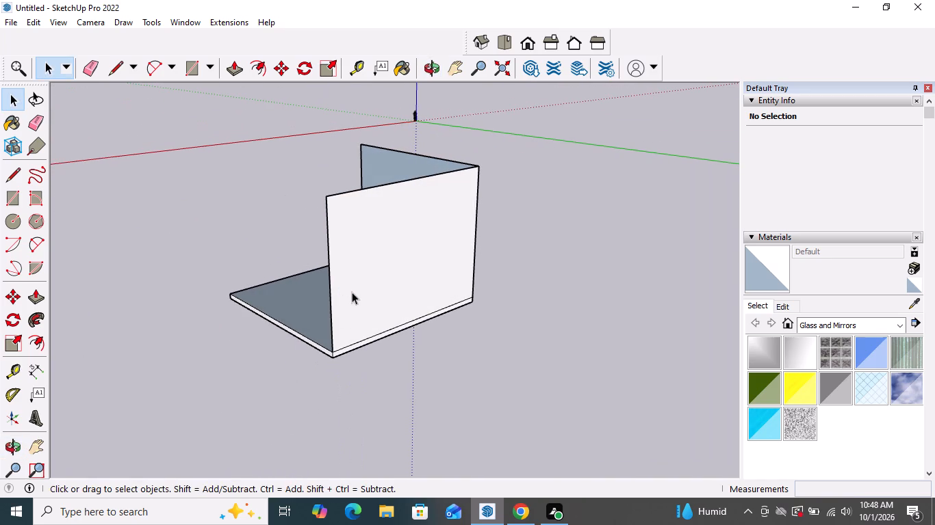
{"action": "left_click", "coordinate": [42, 292]}
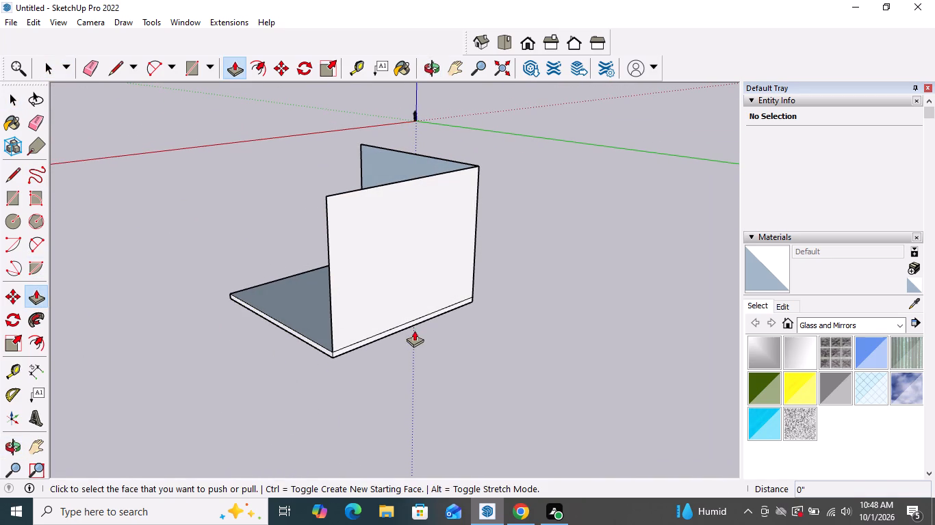
{"action": "left_click", "coordinate": [411, 323]}
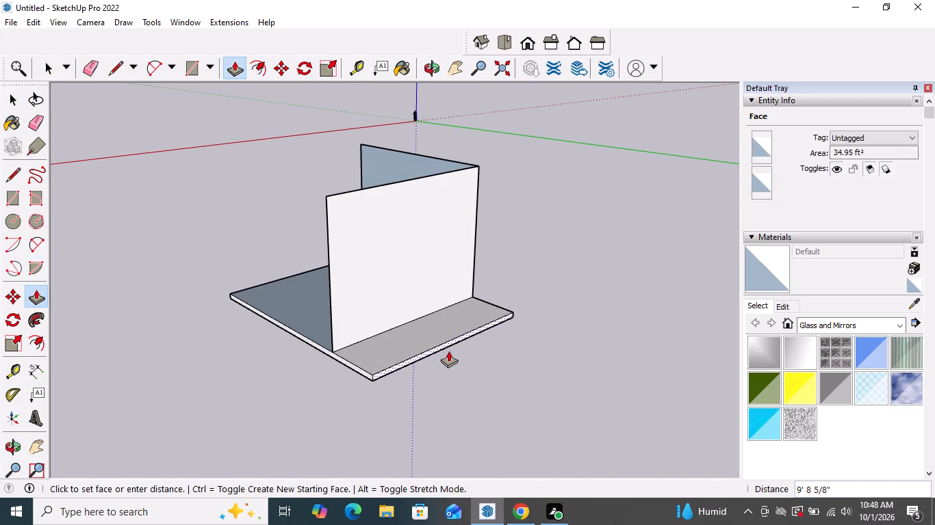
{"action": "left_click", "coordinate": [452, 353]}
Push/Pull the outer face of the 34' 3" wall outward about 11', flush with the extended slab edge.
{"action": "left_click", "coordinate": [395, 281]}
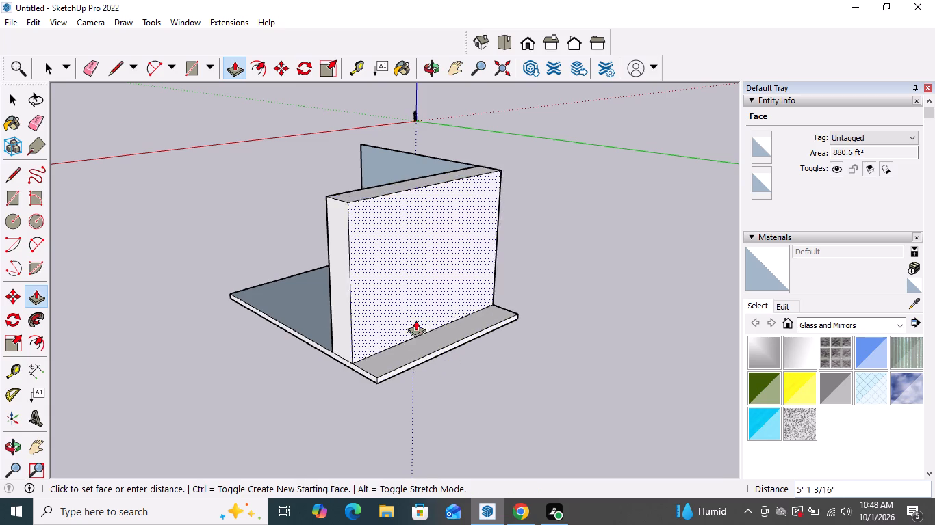
{"action": "left_click", "coordinate": [388, 367]}
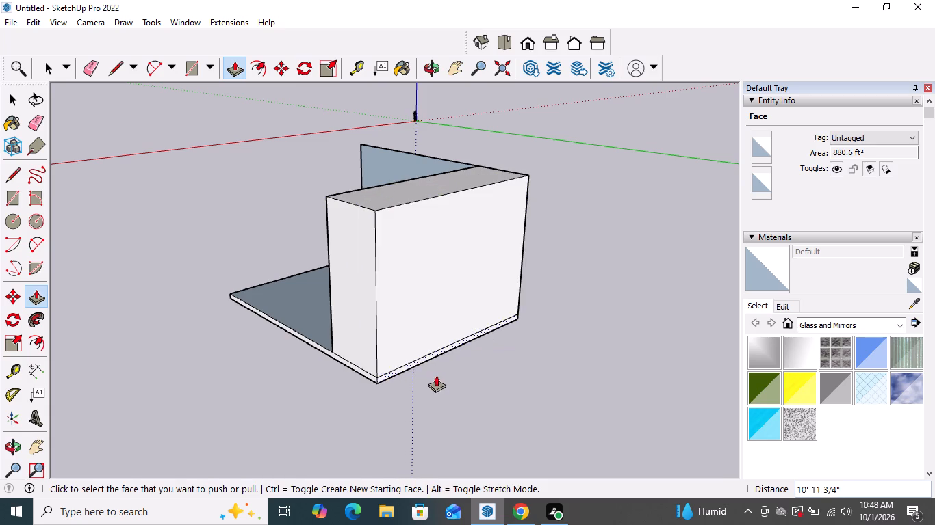
{"action": "scroll", "coordinate": [424, 358], "scroll_direction": "down", "scroll_amount": 5}
{"action": "middle_click_drag", "start_coordinate": [622, 310], "coordinate": [305, 306]}
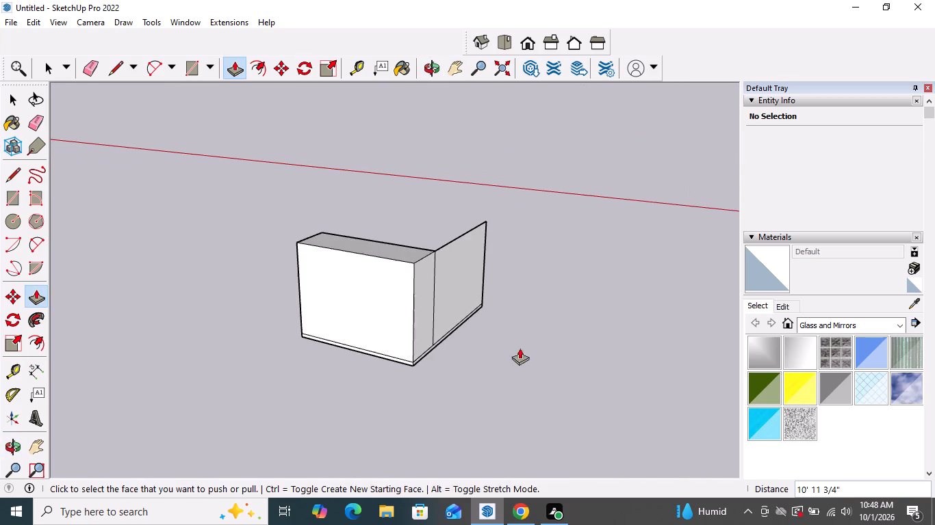
Push/Pull the slab's thin side face beneath the unthickened wall outward about 10' 9" to extend the floor beyond that wall.
{"action": "middle_click_drag", "start_coordinate": [509, 355], "coordinate": [457, 355]}
{"action": "scroll", "coordinate": [435, 338], "scroll_direction": "up", "scroll_amount": 9}
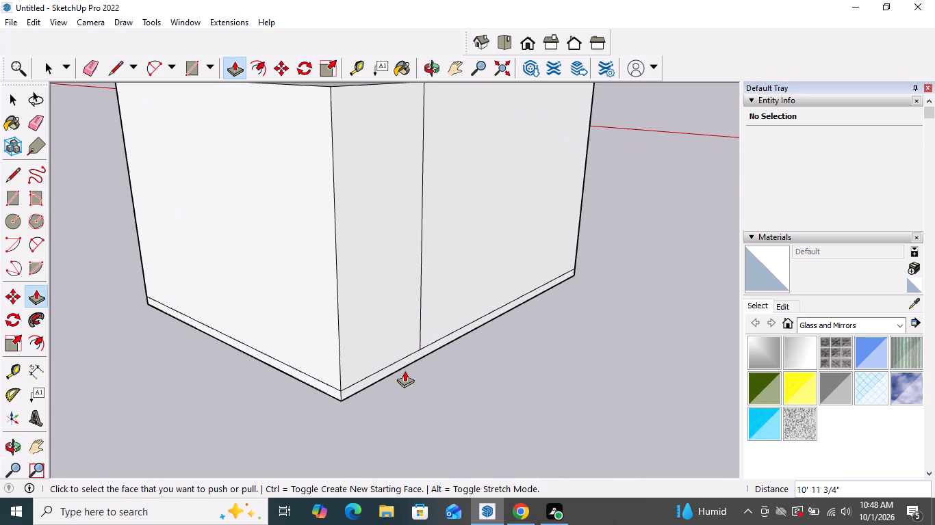
{"action": "left_click", "coordinate": [405, 364]}
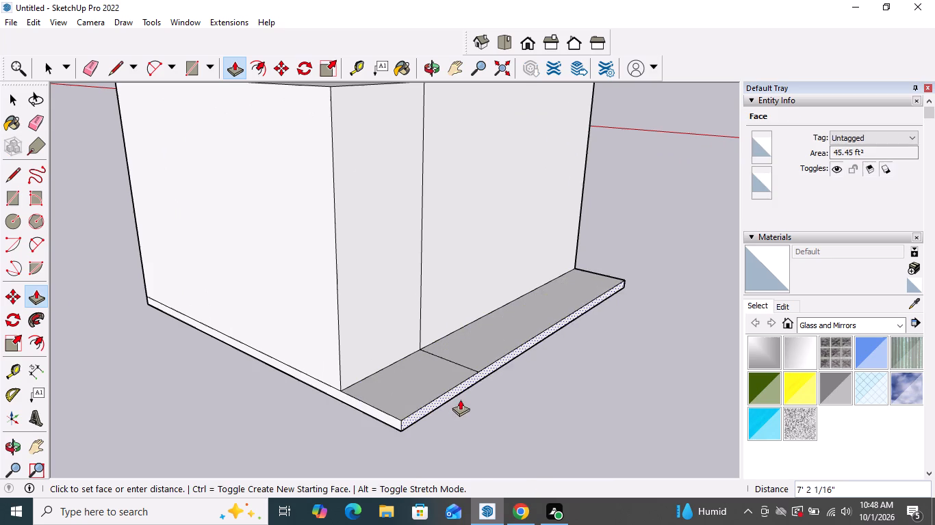
{"action": "left_click_drag", "start_coordinate": [492, 417], "coordinate": [499, 416]}
Push/Pull the inner face of the thickened wall back toward its outer face about 8' 5", leaving a thin wall.
{"action": "scroll", "coordinate": [529, 364], "scroll_direction": "down", "scroll_amount": 10}
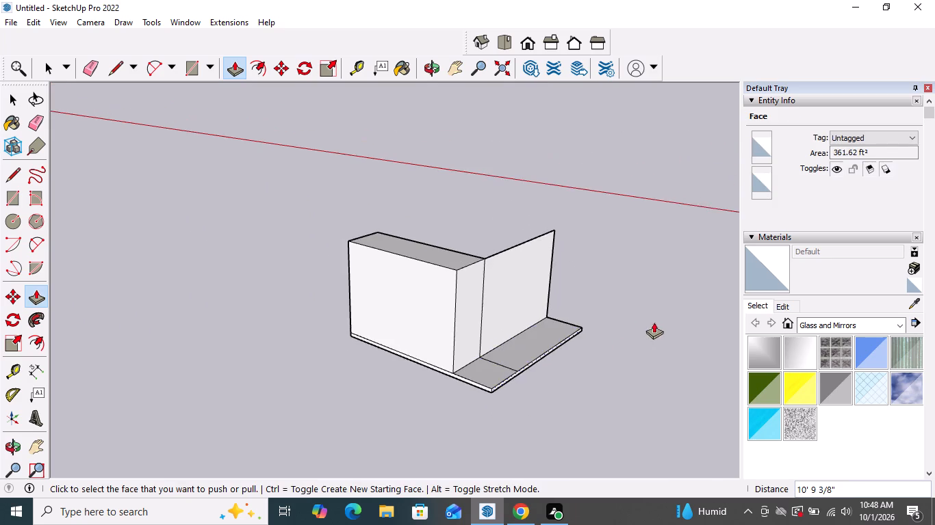
{"action": "middle_click_drag", "start_coordinate": [651, 325], "coordinate": [363, 393]}
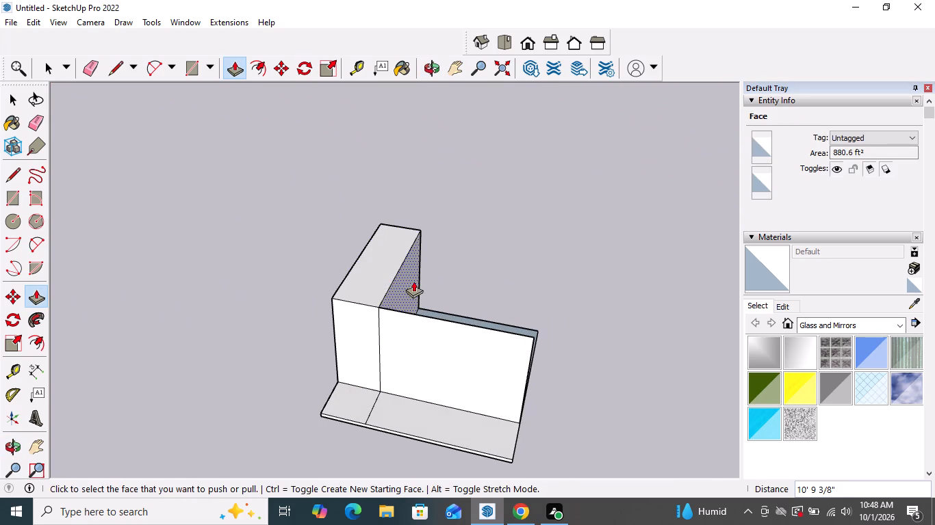
{"action": "left_click", "coordinate": [412, 280]}
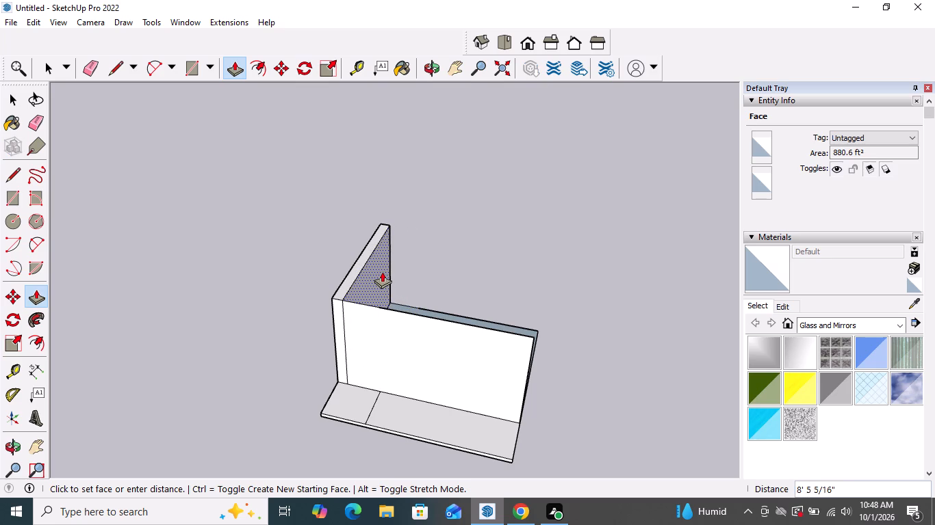
{"action": "left_click", "coordinate": [383, 271]}
Push/Pull the outer face of the other, unthickened wall outward 10' 9 3/8", flush with the extended slab edge.
{"action": "middle_click_drag", "start_coordinate": [433, 318], "coordinate": [283, 323]}
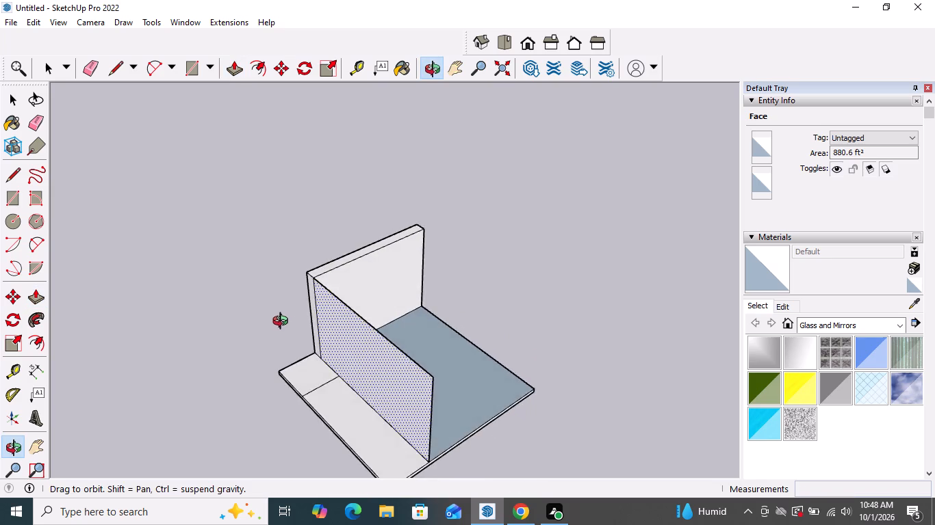
{"action": "middle_click_drag", "start_coordinate": [283, 323], "coordinate": [259, 326]}
{"action": "left_click", "coordinate": [330, 336]}
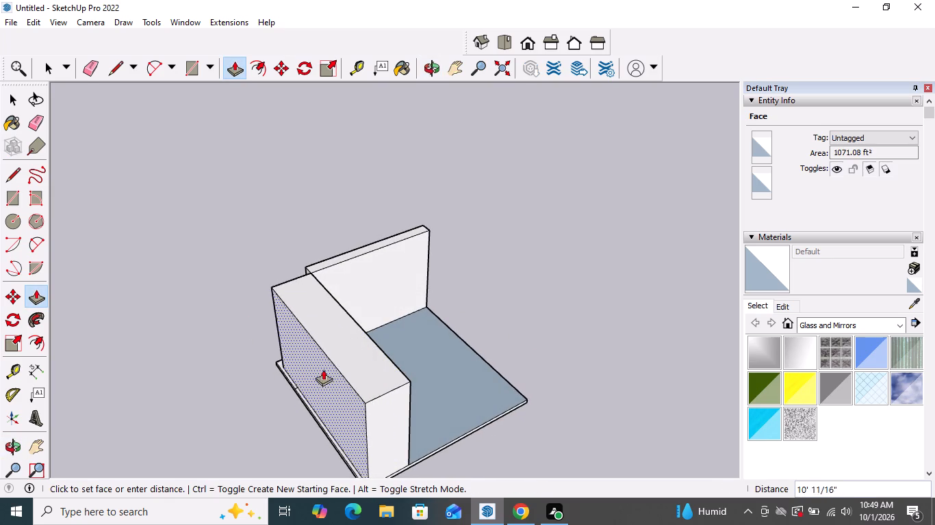
{"action": "middle_click_drag", "start_coordinate": [355, 310], "coordinate": [413, 240]}
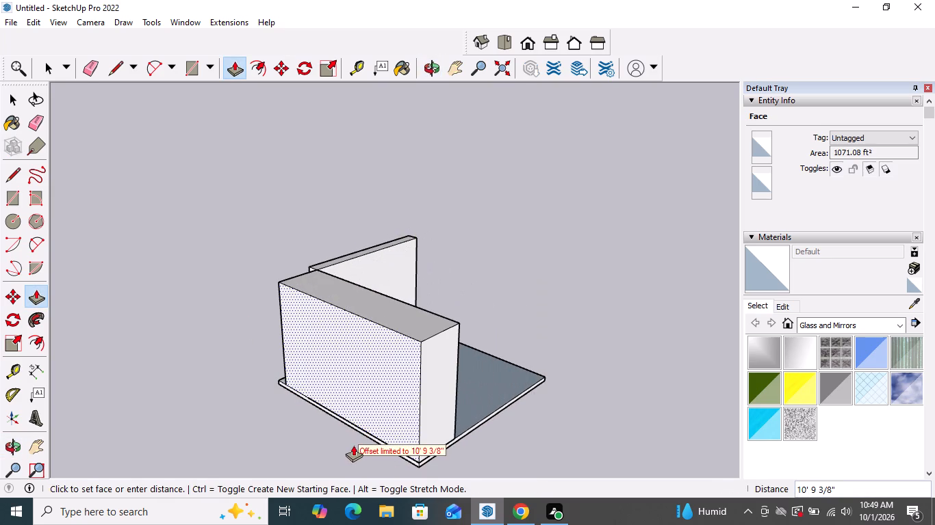
{"action": "left_click", "coordinate": [353, 443]}
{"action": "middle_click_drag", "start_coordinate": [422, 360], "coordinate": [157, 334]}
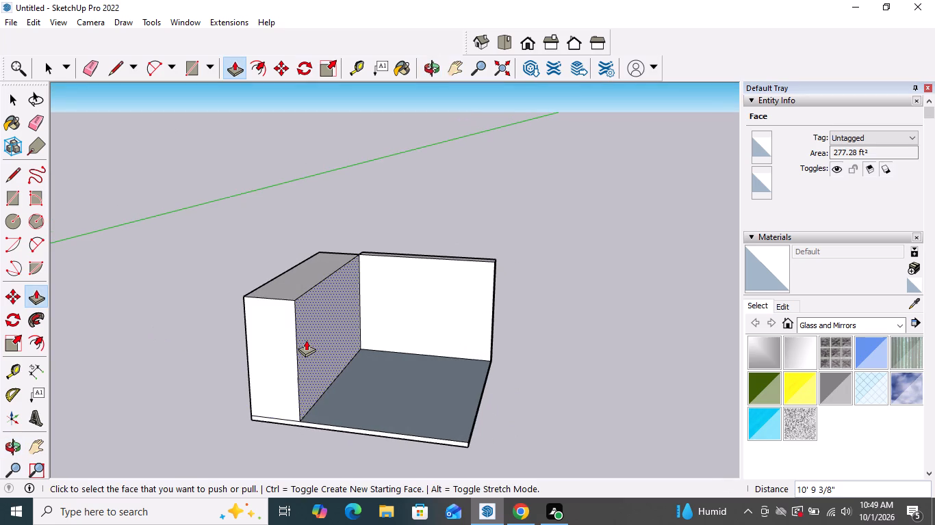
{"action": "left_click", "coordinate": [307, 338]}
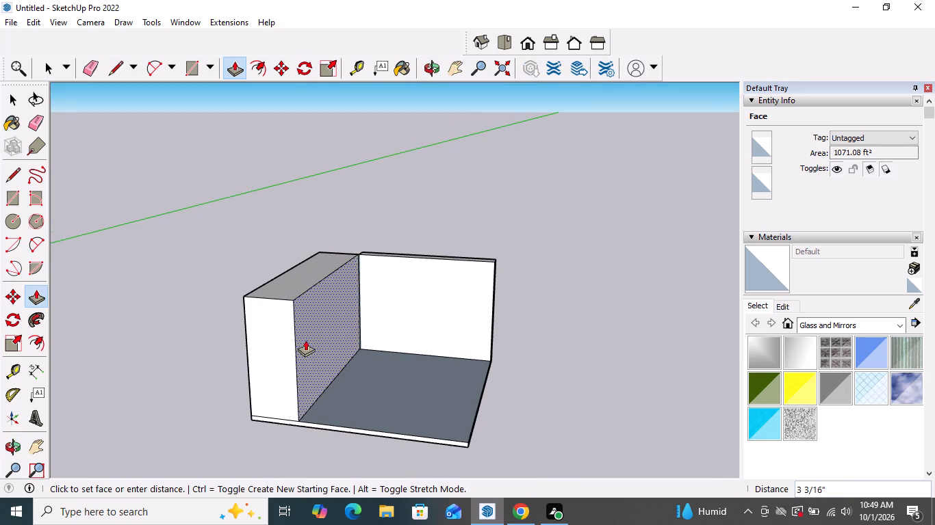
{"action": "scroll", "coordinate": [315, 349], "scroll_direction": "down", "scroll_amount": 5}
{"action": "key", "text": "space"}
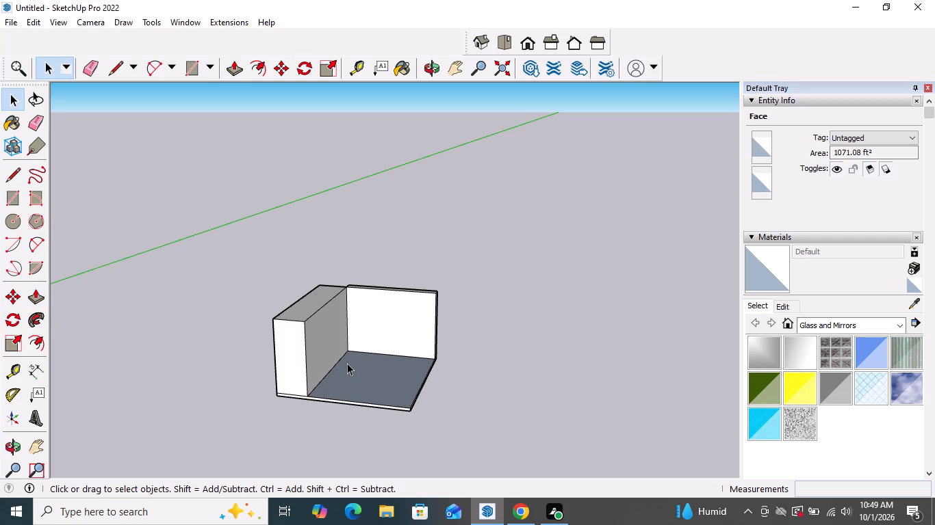
Push/Pull the thin wall's narrow end face at the outer corner notch outward 10' 9 3/8", flush with the thick wall's outer face.
{"action": "middle_click_drag", "start_coordinate": [257, 373], "coordinate": [934, 454]}
{"action": "scroll", "coordinate": [497, 393], "scroll_direction": "up", "scroll_amount": 2}
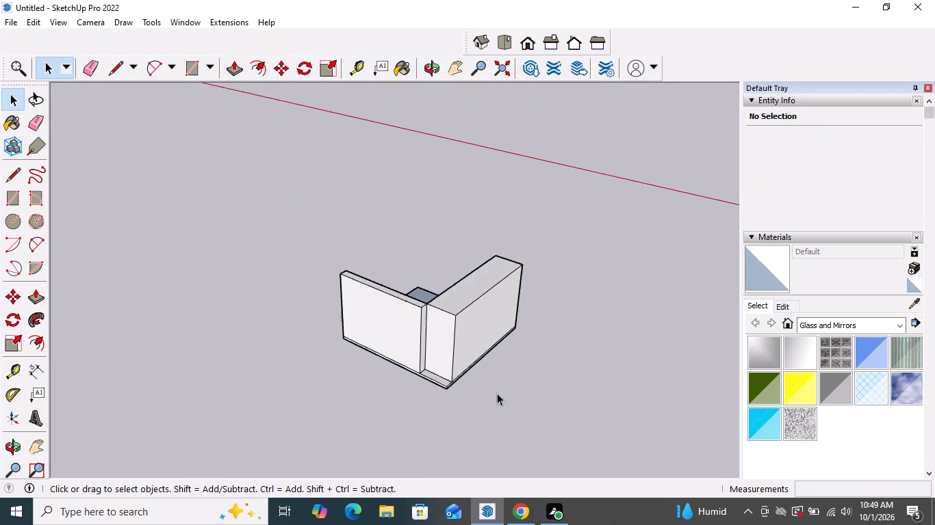
{"action": "scroll", "coordinate": [497, 393], "scroll_direction": "up", "scroll_amount": 2}
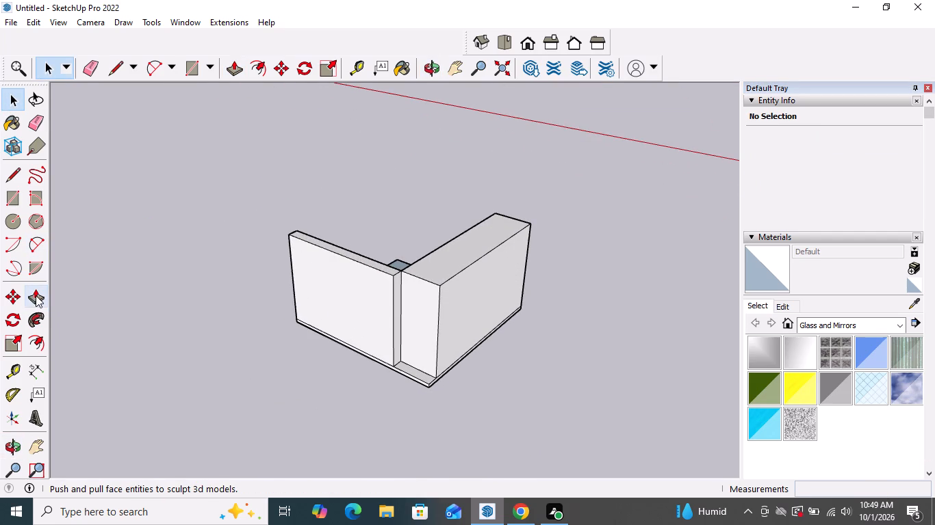
{"action": "left_click", "coordinate": [37, 295]}
{"action": "scroll", "coordinate": [461, 373], "scroll_direction": "up", "scroll_amount": 4}
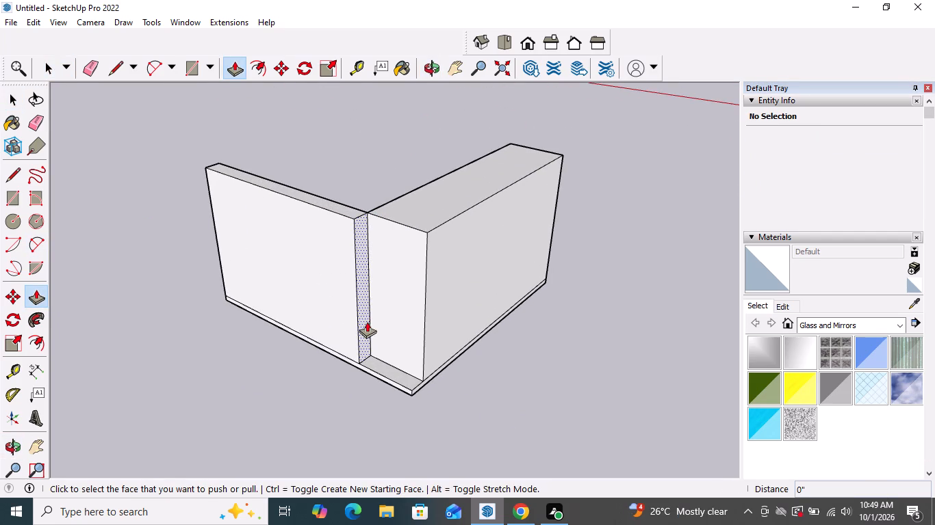
{"action": "left_click", "coordinate": [367, 319]}
{"action": "left_click", "coordinate": [419, 383]}
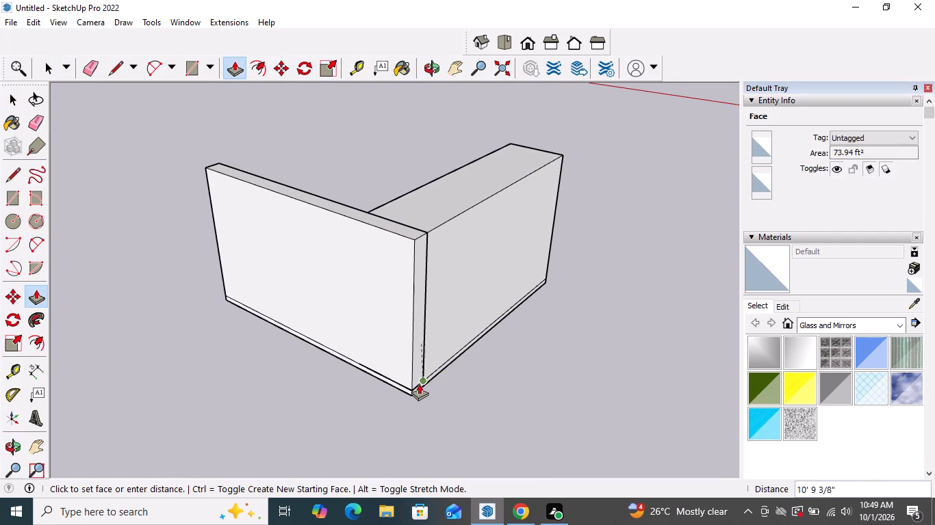
Push/Pull the thick wall's inner face back toward its outer face about 8' 11", leaving a thin wall like its neighbour.
{"action": "scroll", "coordinate": [467, 373], "scroll_direction": "down", "scroll_amount": 5}
{"action": "middle_click_drag", "start_coordinate": [570, 294], "coordinate": [379, 349]}
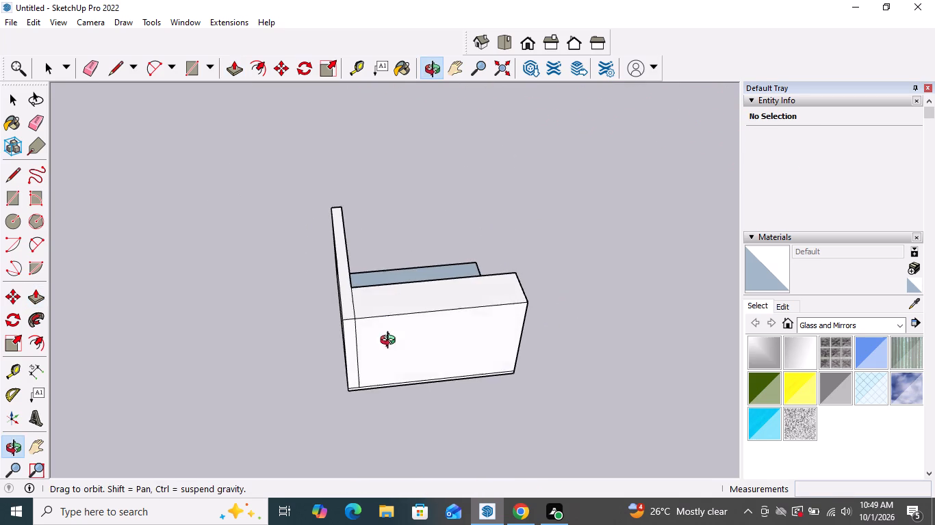
{"action": "middle_click_drag", "start_coordinate": [557, 294], "coordinate": [220, 289]}
{"action": "middle_click_drag", "start_coordinate": [517, 288], "coordinate": [431, 287]}
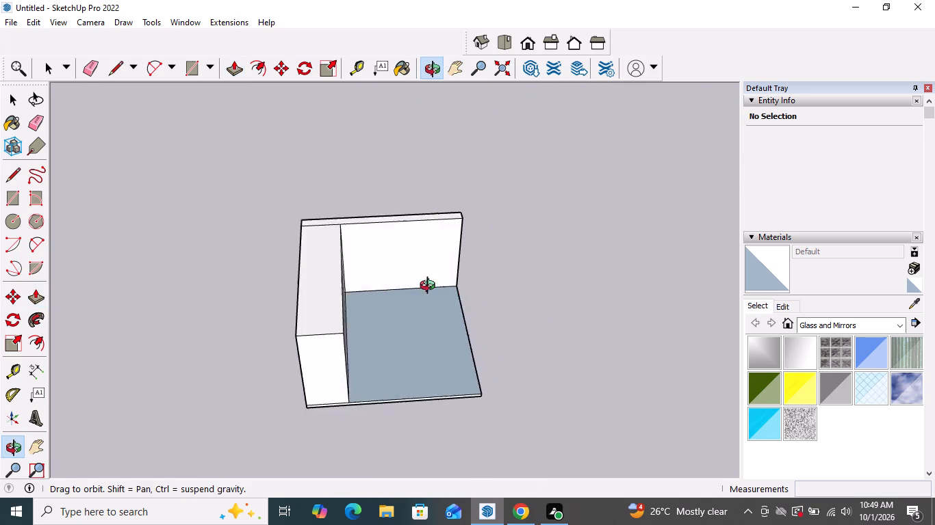
{"action": "middle_click_drag", "start_coordinate": [431, 287], "coordinate": [368, 273]}
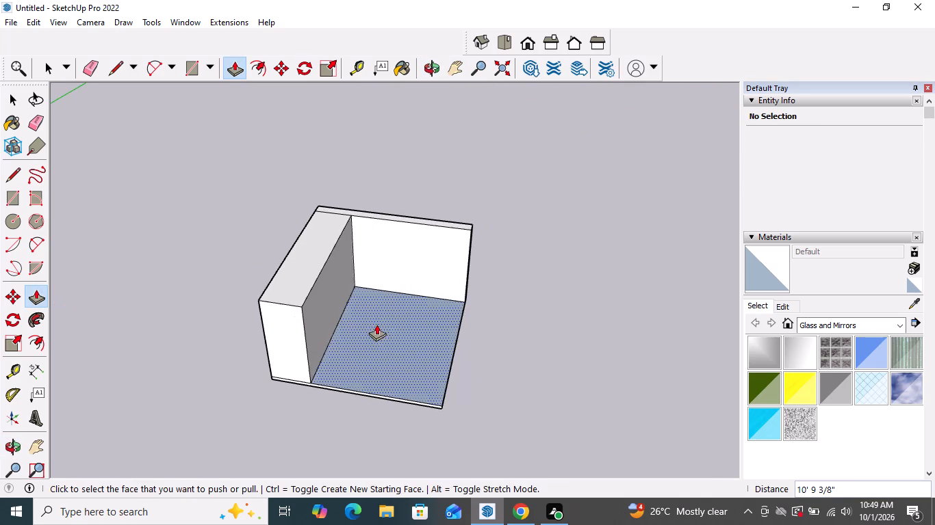
{"action": "left_click", "coordinate": [333, 293]}
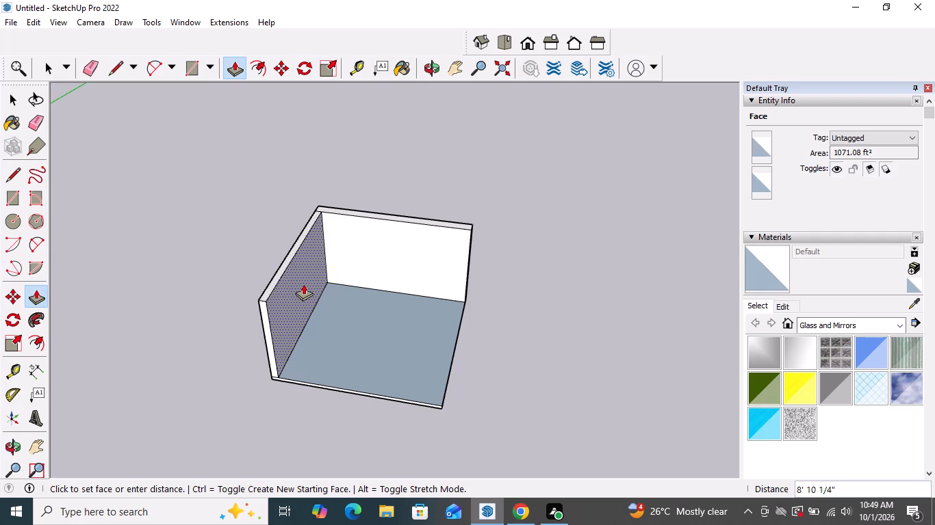
{"action": "left_click", "coordinate": [303, 283]}
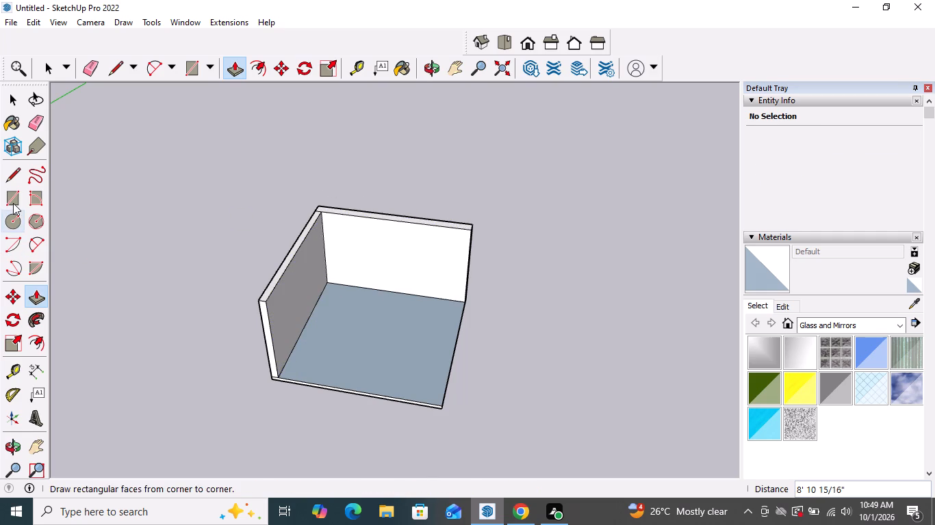
Erase the seam line between the two wall tops at the corner.
{"action": "left_click", "coordinate": [35, 128]}
{"action": "scroll", "coordinate": [344, 198], "scroll_direction": "up", "scroll_amount": 4}
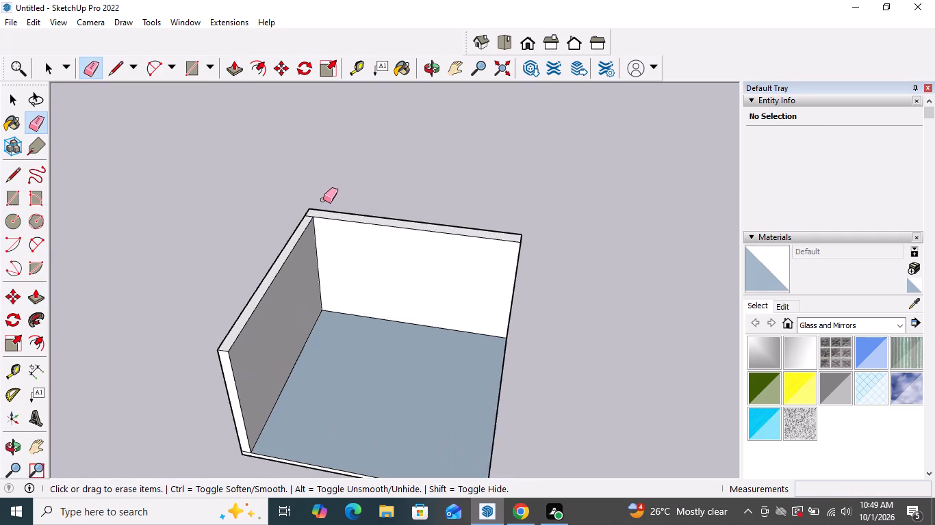
{"action": "scroll", "coordinate": [322, 200], "scroll_direction": "up", "scroll_amount": 15}
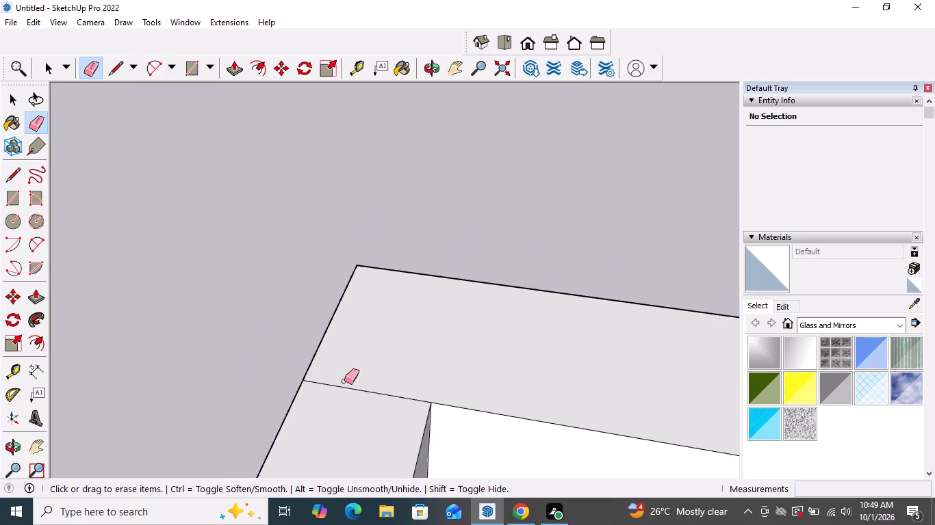
{"action": "left_click", "coordinate": [346, 388]}
Examine the walls and floor slab from above, below and around the outside.
{"action": "scroll", "coordinate": [372, 221], "scroll_direction": "down", "scroll_amount": 19}
{"action": "middle_click_drag", "start_coordinate": [431, 387], "coordinate": [393, 482]}
{"action": "scroll", "coordinate": [552, 403], "scroll_direction": "down", "scroll_amount": 4}
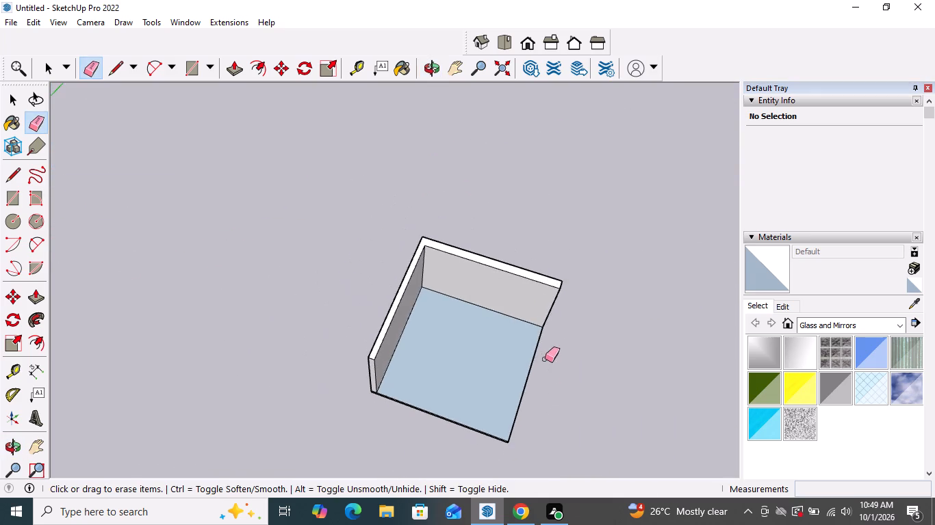
{"action": "middle_click_drag", "start_coordinate": [559, 390], "coordinate": [582, 136]}
{"action": "middle_click_drag", "start_coordinate": [559, 365], "coordinate": [551, 297]}
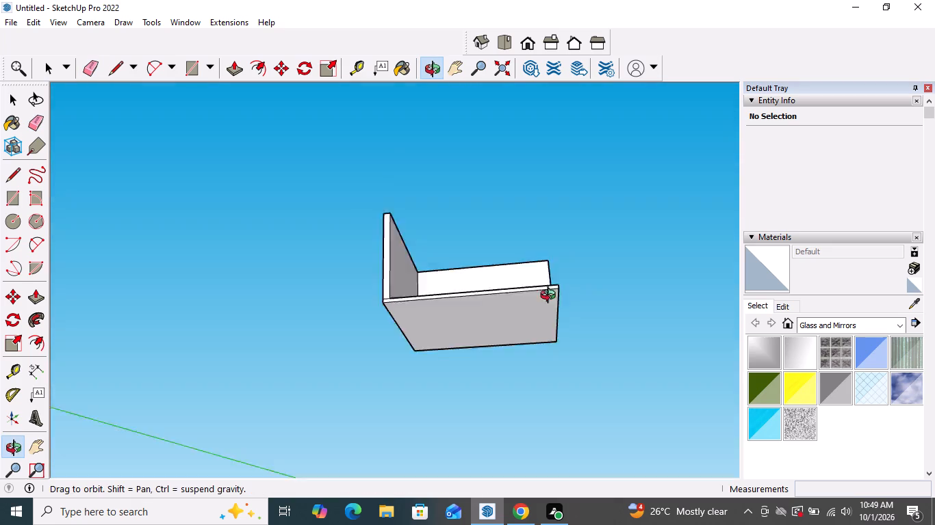
{"action": "middle_click_drag", "start_coordinate": [551, 297], "coordinate": [470, 469]}
{"action": "middle_click_drag", "start_coordinate": [613, 318], "coordinate": [248, 310]}
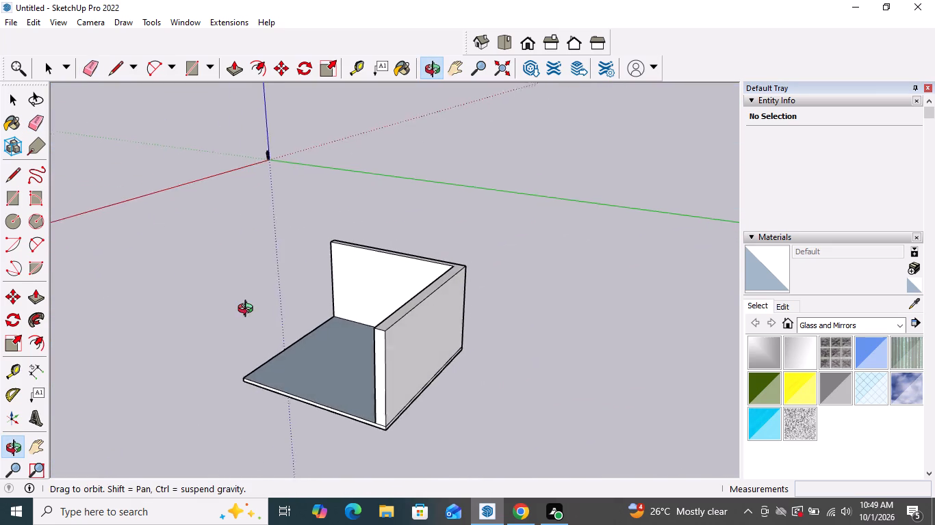
{"action": "middle_click_drag", "start_coordinate": [248, 310], "coordinate": [431, 466]}
{"action": "middle_click_drag", "start_coordinate": [476, 291], "coordinate": [472, 379]}
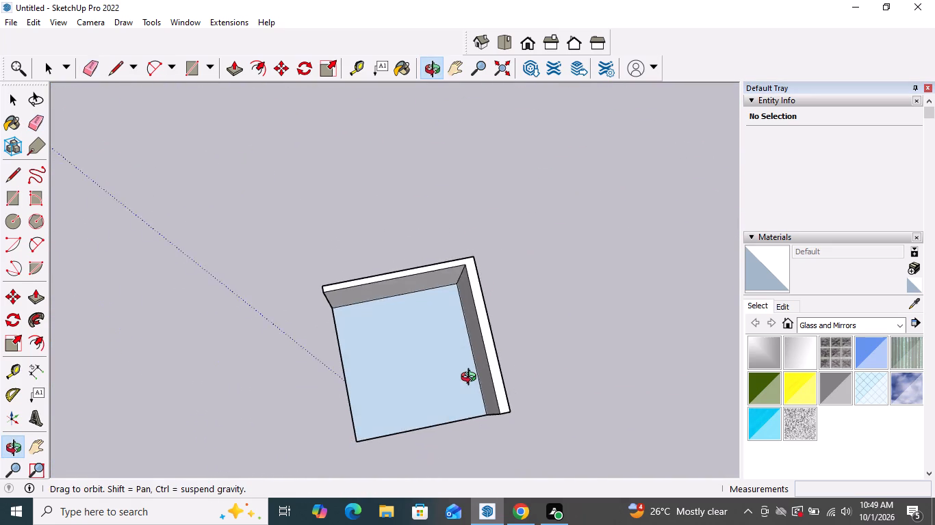
{"action": "middle_click_drag", "start_coordinate": [472, 379], "coordinate": [637, 247]}
{"action": "scroll", "coordinate": [578, 282], "scroll_direction": "down", "scroll_amount": 5}
{"action": "middle_click_drag", "start_coordinate": [543, 349], "coordinate": [549, 401]}
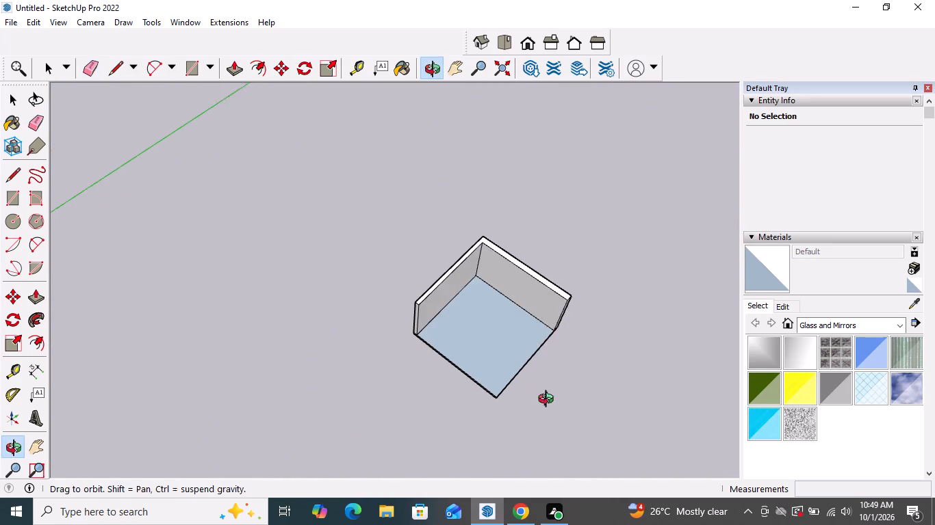
{"action": "middle_click_drag", "start_coordinate": [549, 401], "coordinate": [551, 405]}
{"action": "key", "text": "space"}
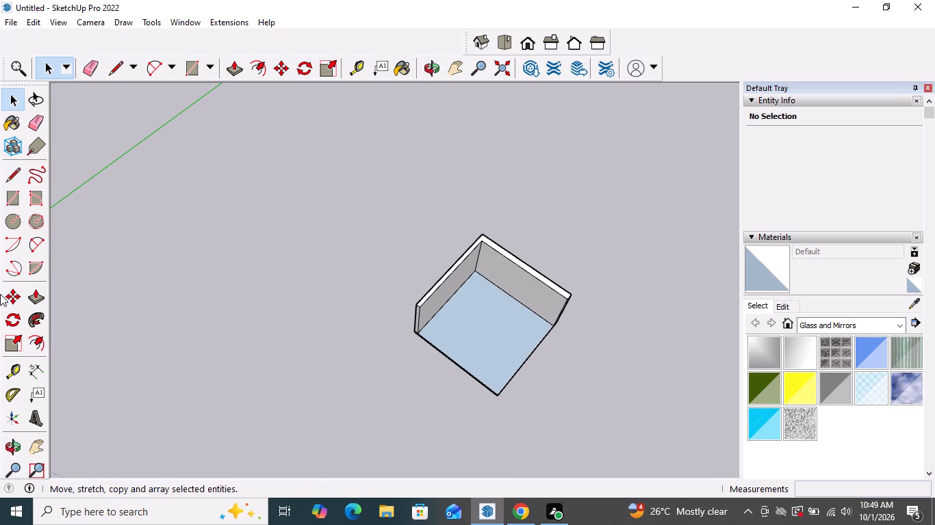
Push/Pull the floor face between the walls up about 7/8" with a new starting face, adding a thin floor layer.
{"action": "left_click_drag", "start_coordinate": [38, 296], "coordinate": [44, 301]}
{"action": "left_click", "coordinate": [494, 365]}
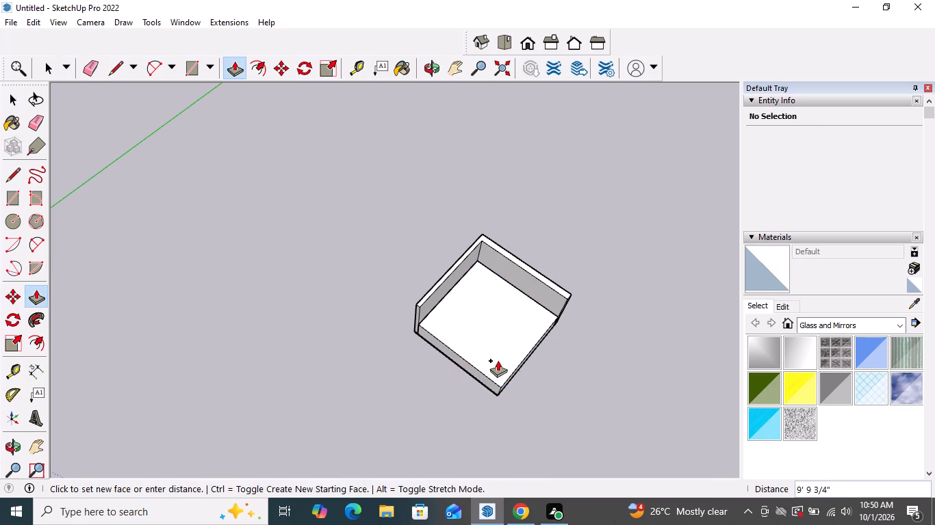
{"action": "scroll", "coordinate": [494, 362], "scroll_direction": "up", "scroll_amount": 4}
{"action": "middle_click_drag", "start_coordinate": [494, 360], "coordinate": [548, 247]}
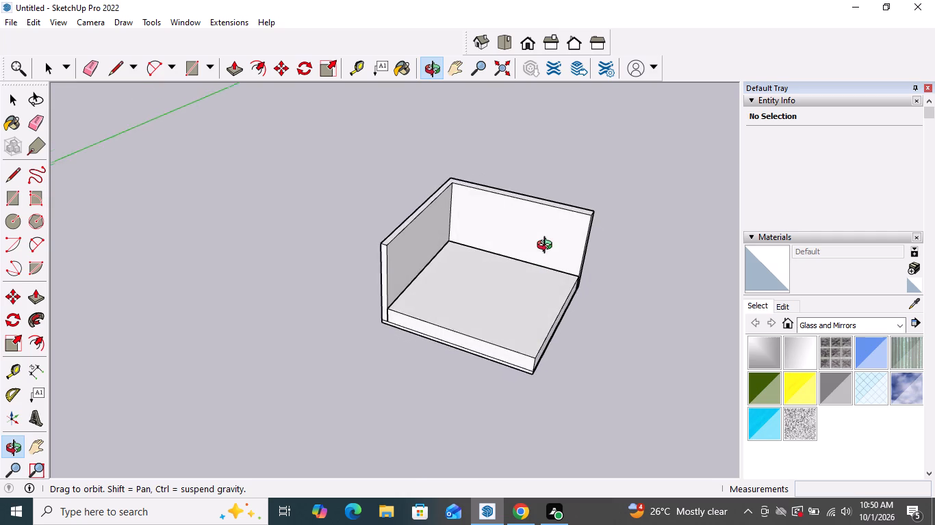
{"action": "middle_click_drag", "start_coordinate": [548, 247], "coordinate": [562, 186]}
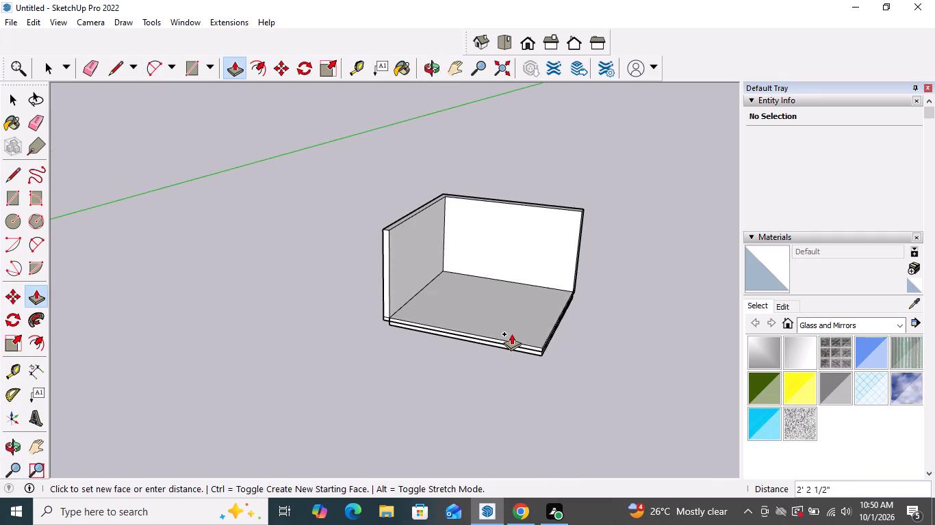
{"action": "scroll", "coordinate": [511, 334], "scroll_direction": "up", "scroll_amount": 9}
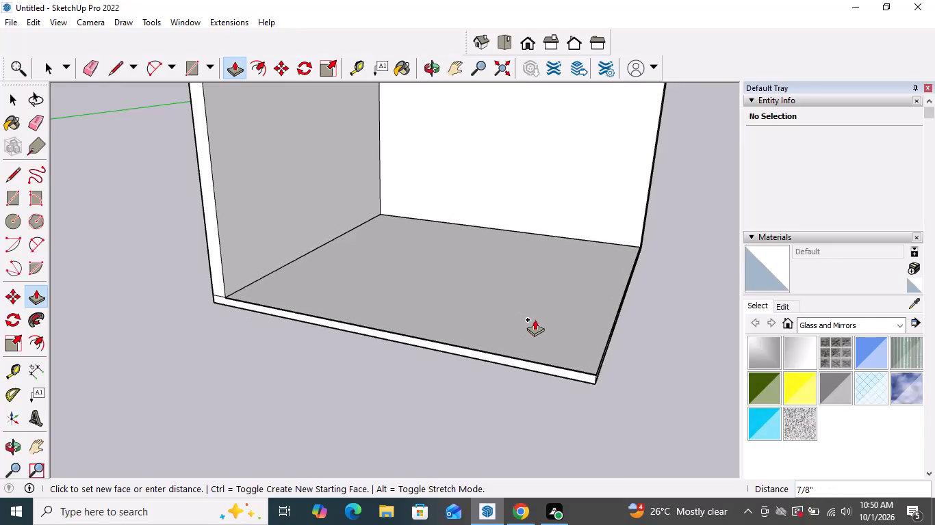
{"action": "left_click", "coordinate": [535, 319]}
{"action": "scroll", "coordinate": [541, 361], "scroll_direction": "up", "scroll_amount": 5}
{"action": "left_click", "coordinate": [667, 363]}
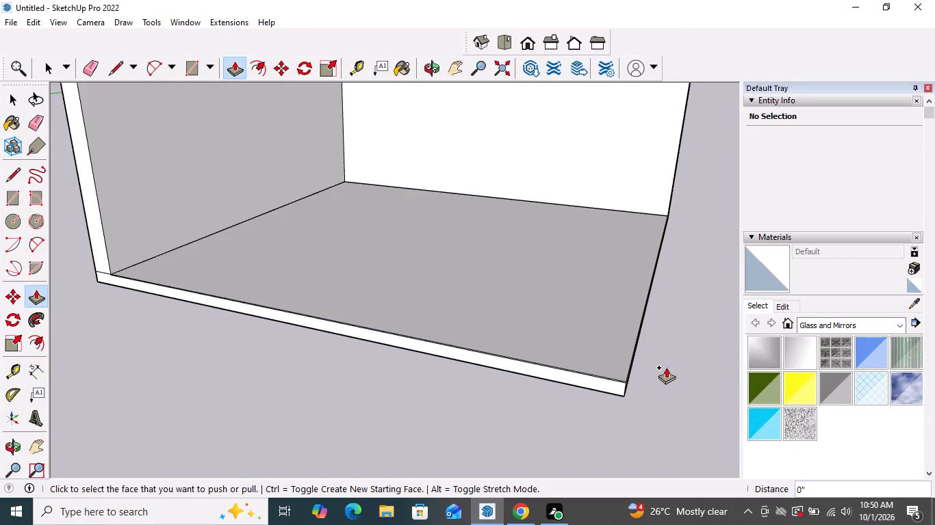
{"action": "key", "text": "space"}
{"action": "key", "text": "space"}
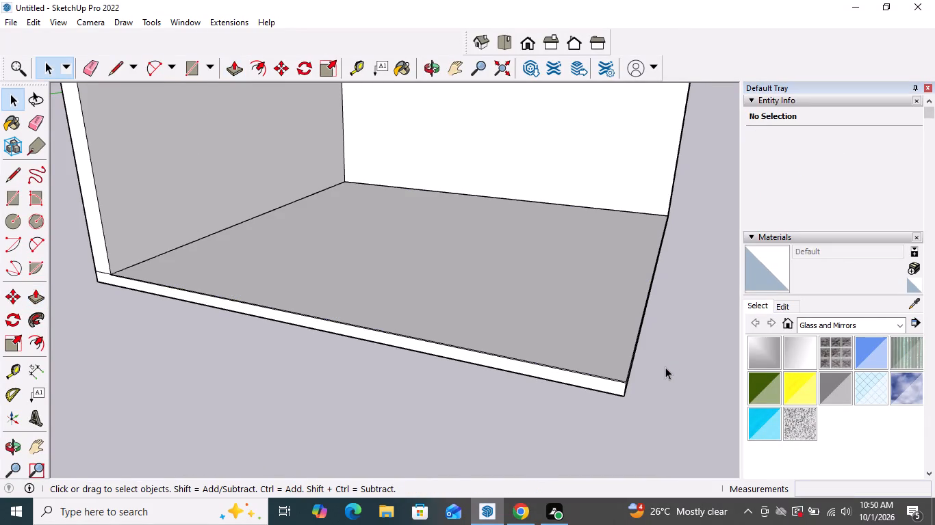
Push/Pull the thin floor layer's top face back down 7/8" to the level of the floor slab.
{"action": "scroll", "coordinate": [593, 370], "scroll_direction": "up", "scroll_amount": 13}
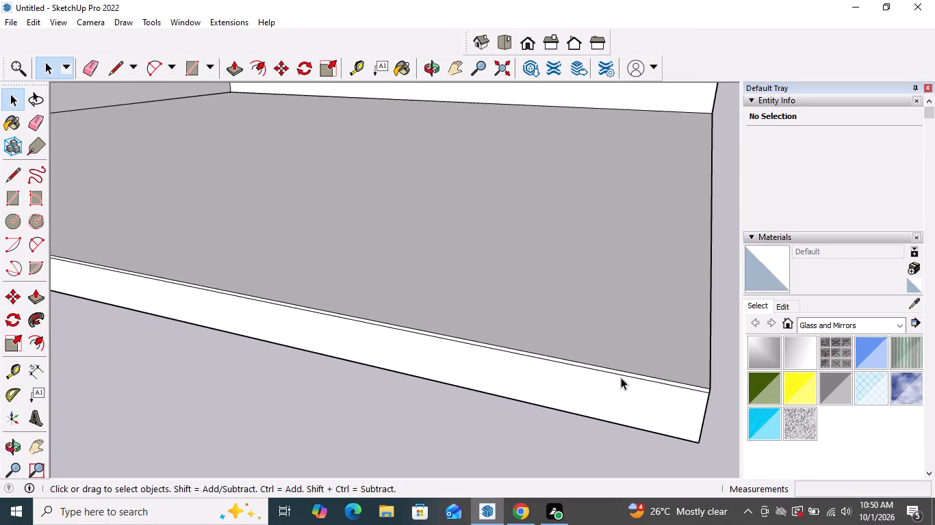
{"action": "scroll", "coordinate": [628, 369], "scroll_direction": "up", "scroll_amount": 3}
{"action": "left_click", "coordinate": [32, 296]}
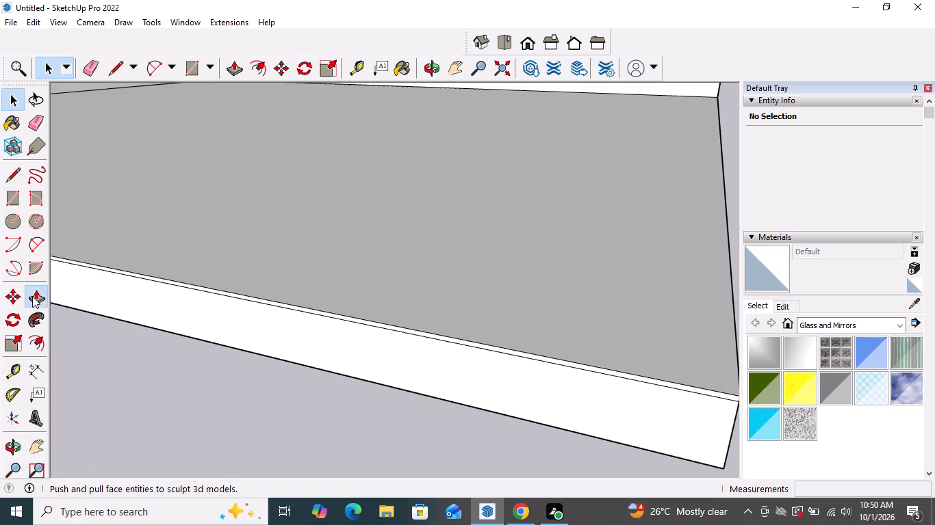
{"action": "left_click", "coordinate": [527, 336]}
{"action": "left_click", "coordinate": [527, 347]}
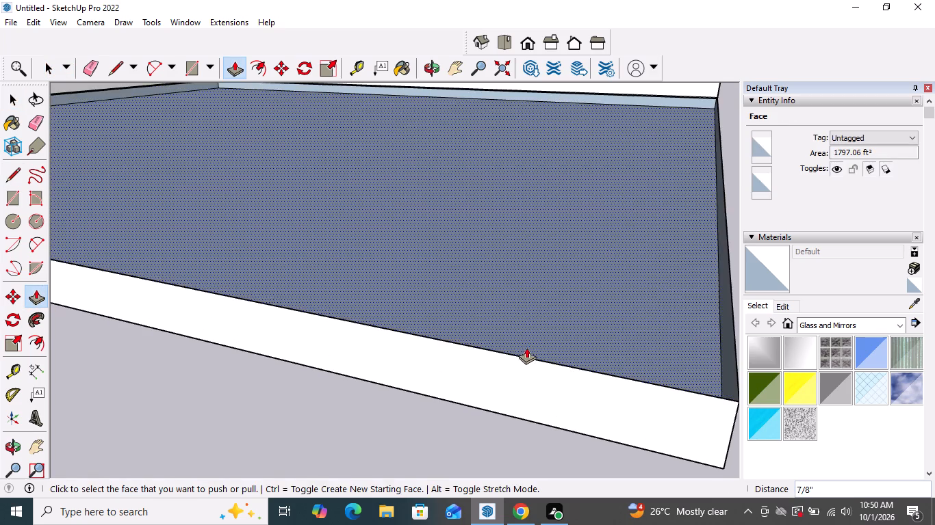
Draw a line about 11 15/16" long along the slab's front top edge to re-form the missing floor face.
{"action": "scroll", "coordinate": [481, 337], "scroll_direction": "down", "scroll_amount": 13}
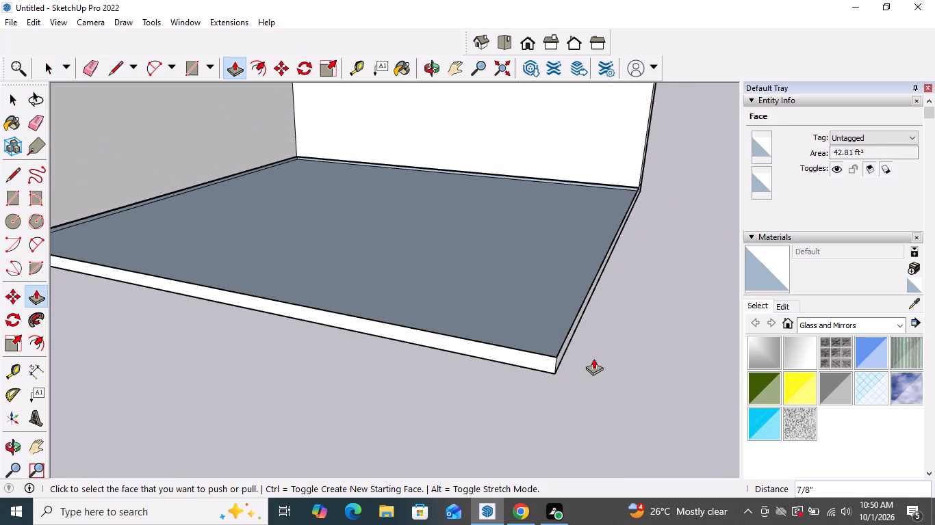
{"action": "left_click", "coordinate": [14, 177]}
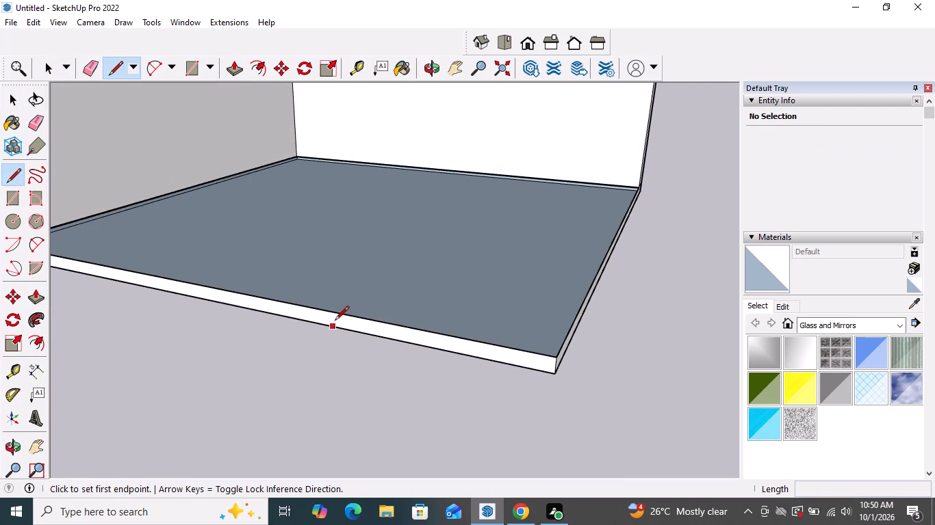
{"action": "left_click", "coordinate": [338, 316]}
{"action": "left_click", "coordinate": [353, 322]}
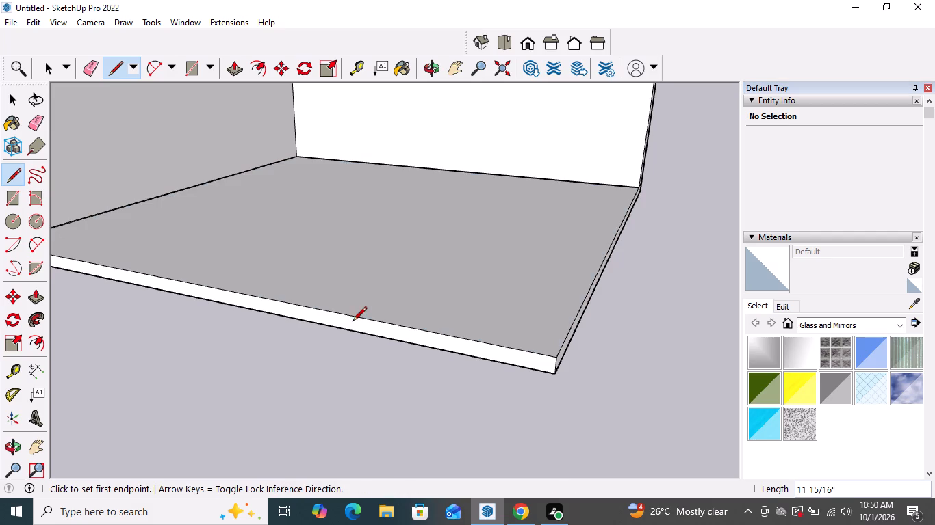
Examine the room's floor, walls and inner corner from above and from the open front.
{"action": "scroll", "coordinate": [417, 420], "scroll_direction": "down", "scroll_amount": 5}
{"action": "middle_click_drag", "start_coordinate": [497, 282], "coordinate": [513, 426]}
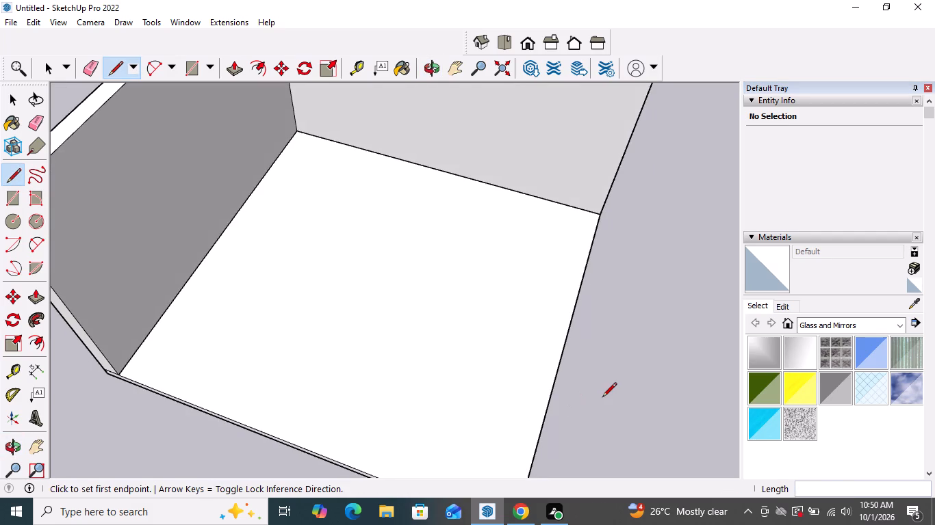
{"action": "key", "text": "space"}
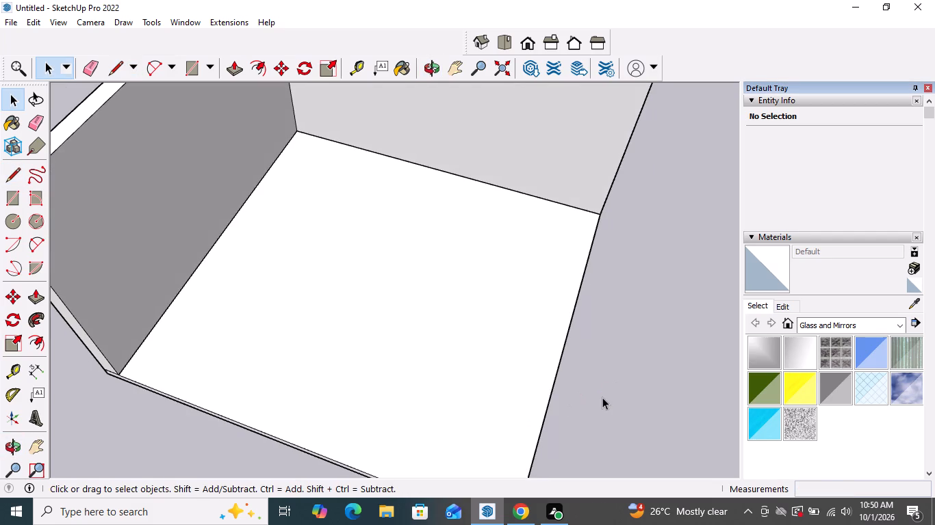
{"action": "scroll", "coordinate": [622, 371], "scroll_direction": "down", "scroll_amount": 8}
{"action": "middle_click_drag", "start_coordinate": [618, 337], "coordinate": [540, 260]}
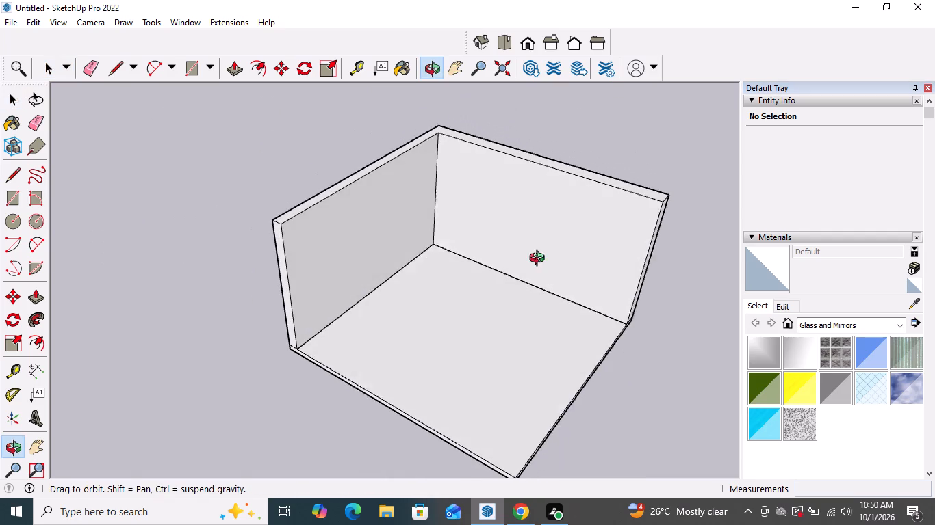
{"action": "middle_click_drag", "start_coordinate": [540, 260], "coordinate": [535, 257]}
{"action": "scroll", "coordinate": [381, 183], "scroll_direction": "up", "scroll_amount": 3}
{"action": "scroll", "coordinate": [389, 157], "scroll_direction": "down", "scroll_amount": 2}
{"action": "scroll", "coordinate": [411, 235], "scroll_direction": "up", "scroll_amount": 1}
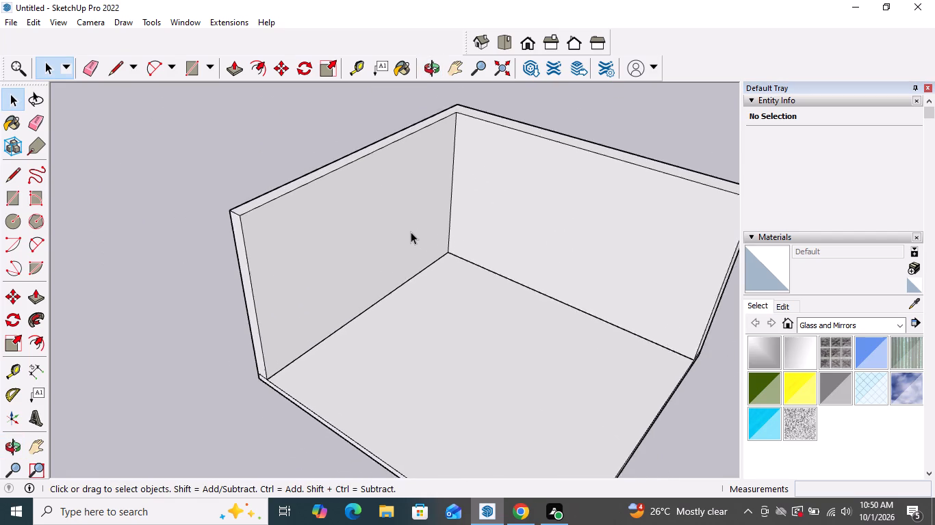
{"action": "scroll", "coordinate": [411, 232], "scroll_direction": "up", "scroll_amount": 2}
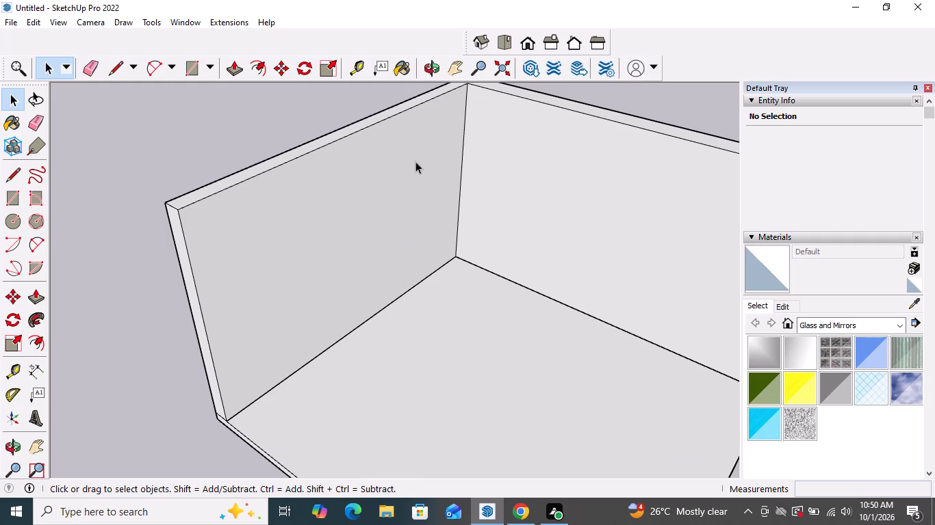
{"action": "scroll", "coordinate": [368, 196], "scroll_direction": "down", "scroll_amount": 7}
{"action": "middle_click_drag", "start_coordinate": [441, 280], "coordinate": [535, 218]}
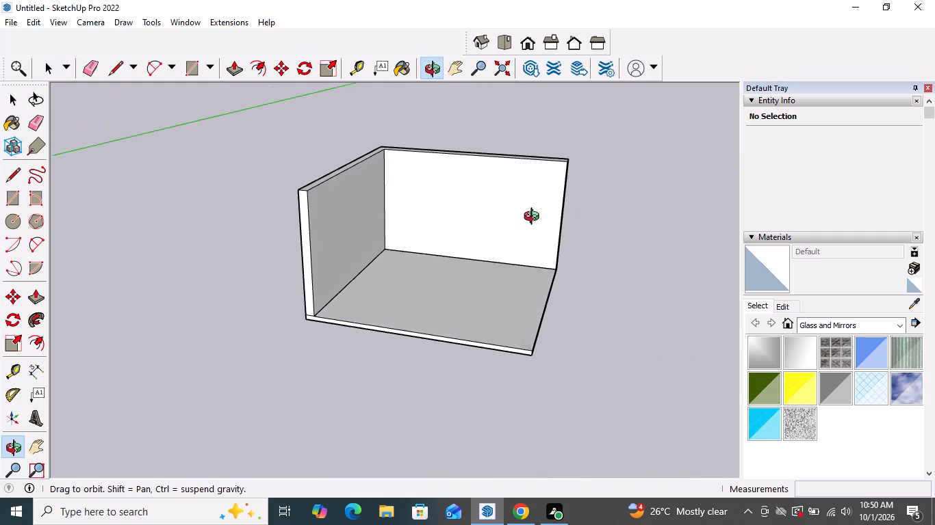
{"action": "middle_click_drag", "start_coordinate": [535, 218], "coordinate": [535, 217]}
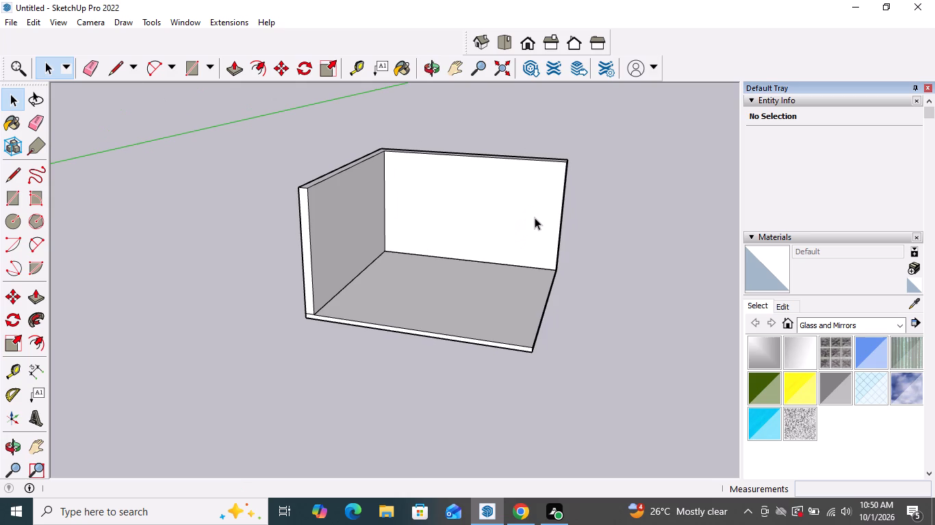
Draw two vertical lines 25' 8 5/8" long on the back wall from its top edge to the floor, one near each end.
{"action": "scroll", "coordinate": [485, 214], "scroll_direction": "up", "scroll_amount": 2}
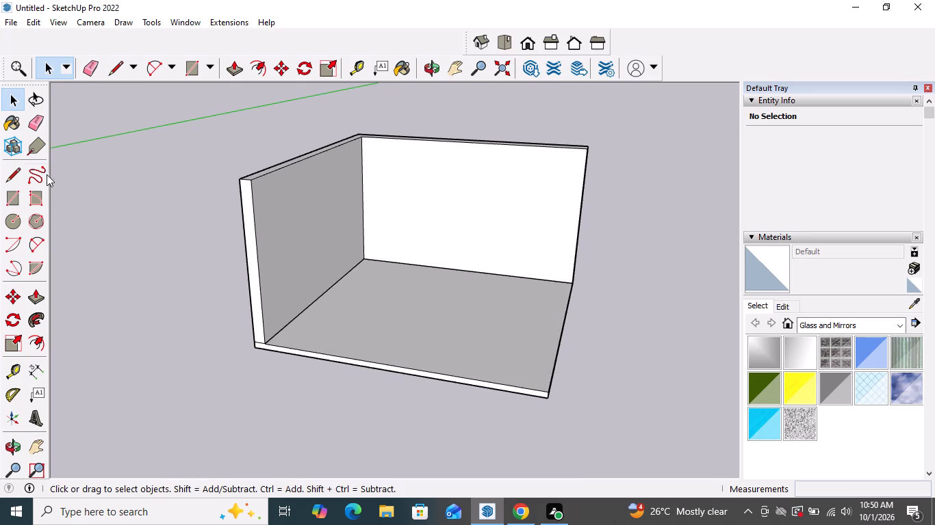
{"action": "left_click", "coordinate": [13, 174]}
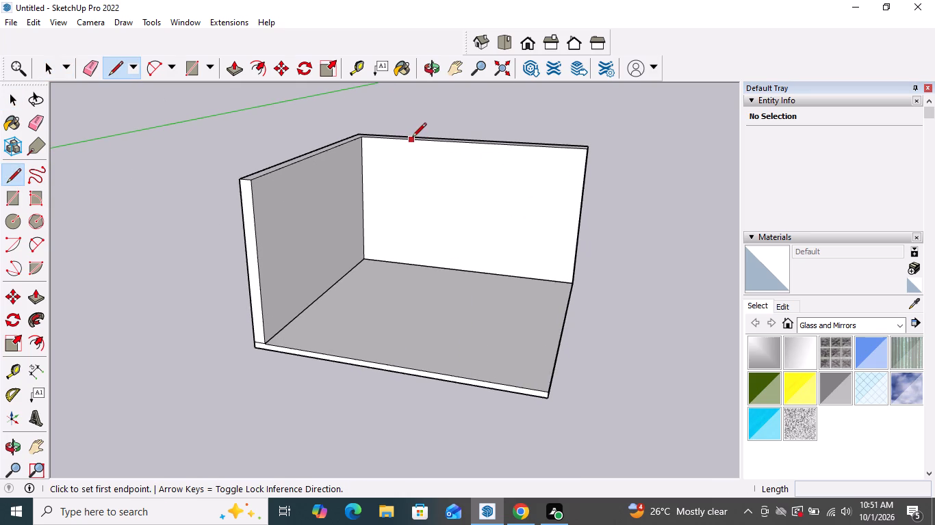
{"action": "left_click", "coordinate": [412, 138]}
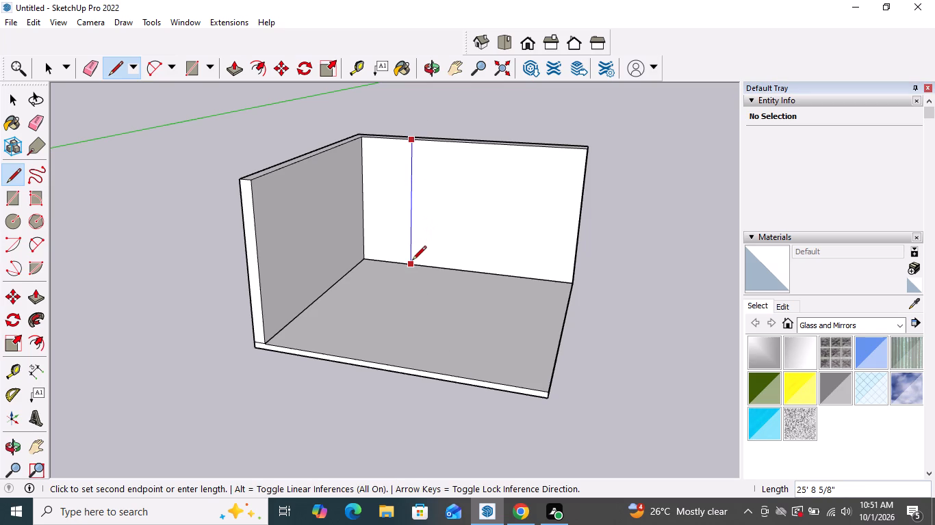
{"action": "left_click", "coordinate": [412, 261]}
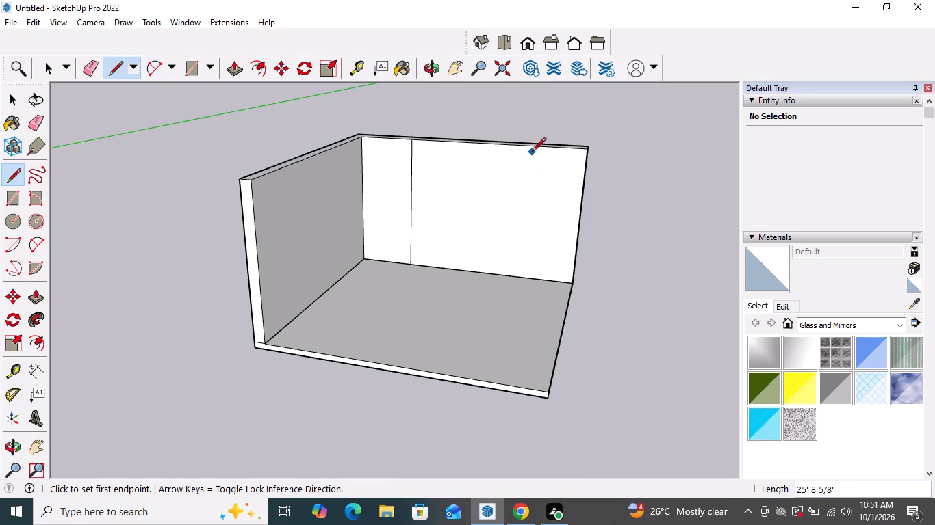
{"action": "scroll", "coordinate": [530, 159], "scroll_direction": "up", "scroll_amount": 3}
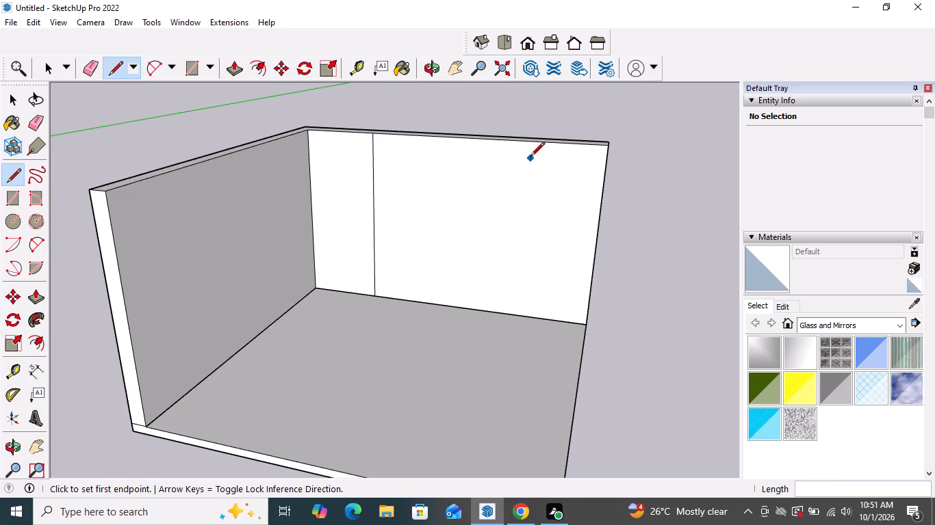
{"action": "left_click", "coordinate": [535, 144]}
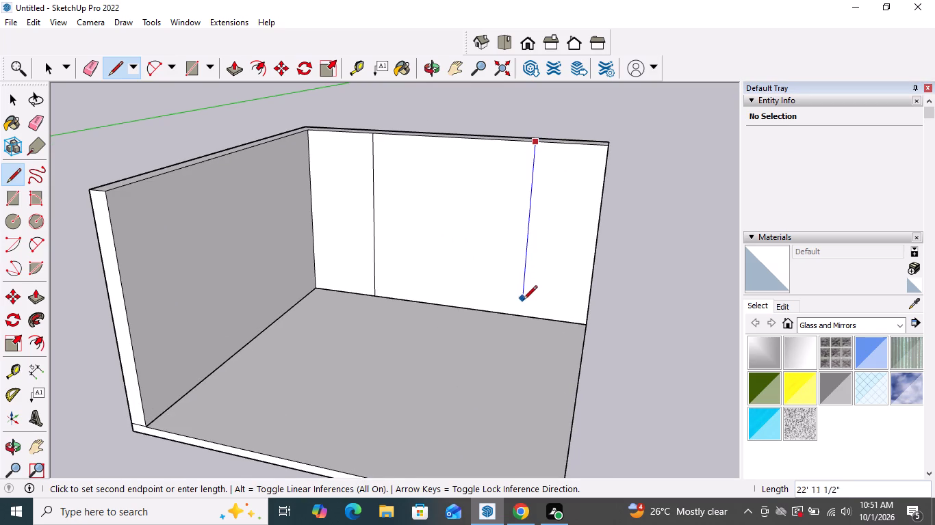
{"action": "left_click", "coordinate": [522, 315]}
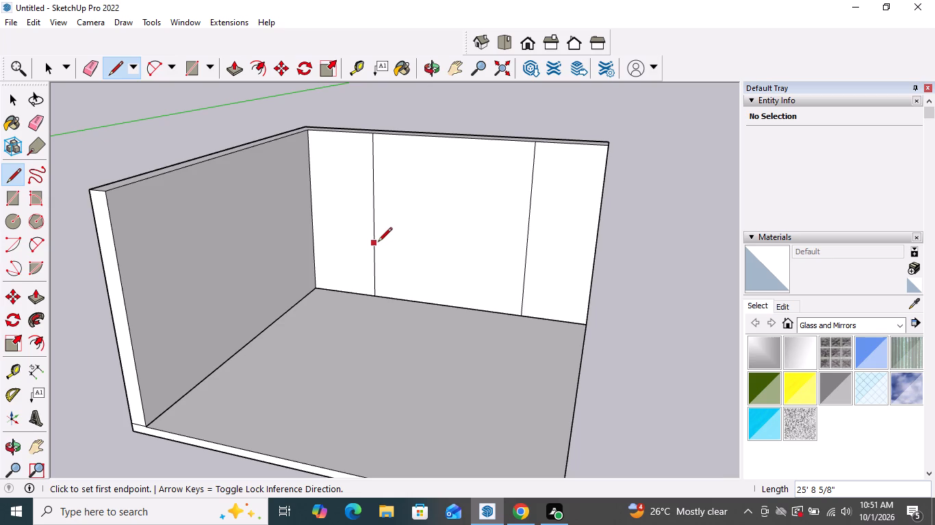
Draw a horizontal line about 23' 4 3/16" long between the two vertical lines, below mid-height of the back wall.
{"action": "left_click", "coordinate": [378, 243]}
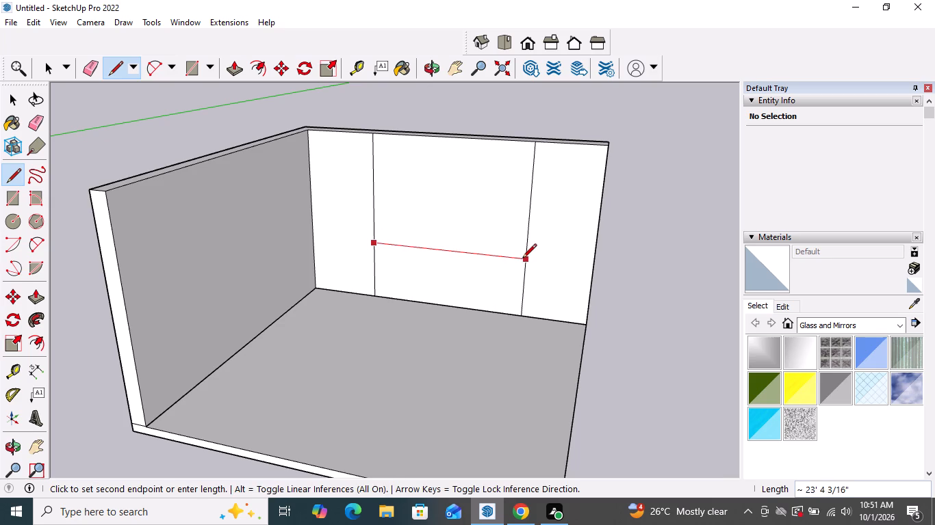
{"action": "left_click", "coordinate": [522, 258]}
{"action": "key", "text": "space"}
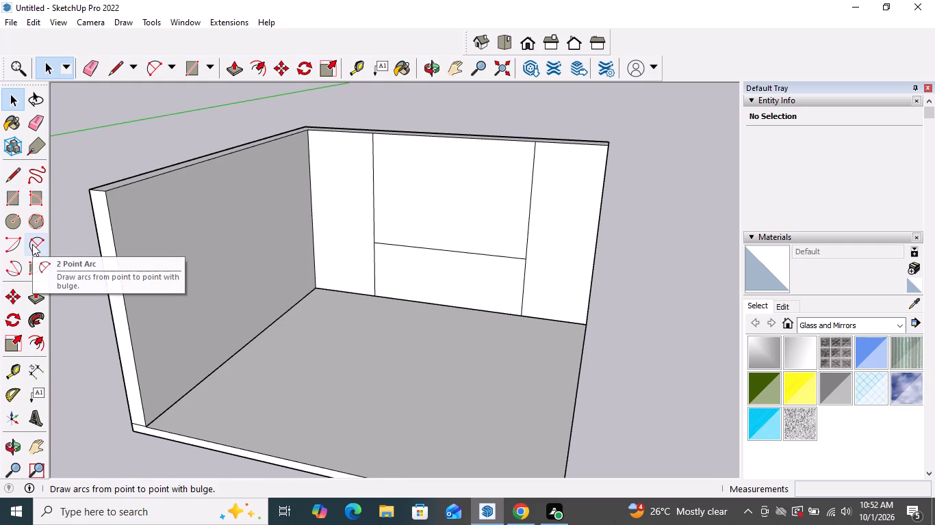
Push/Pull the back wall's two side panels and lower centre panel out 8", leaving the upper centre panel recessed.
{"action": "left_click", "coordinate": [42, 308]}
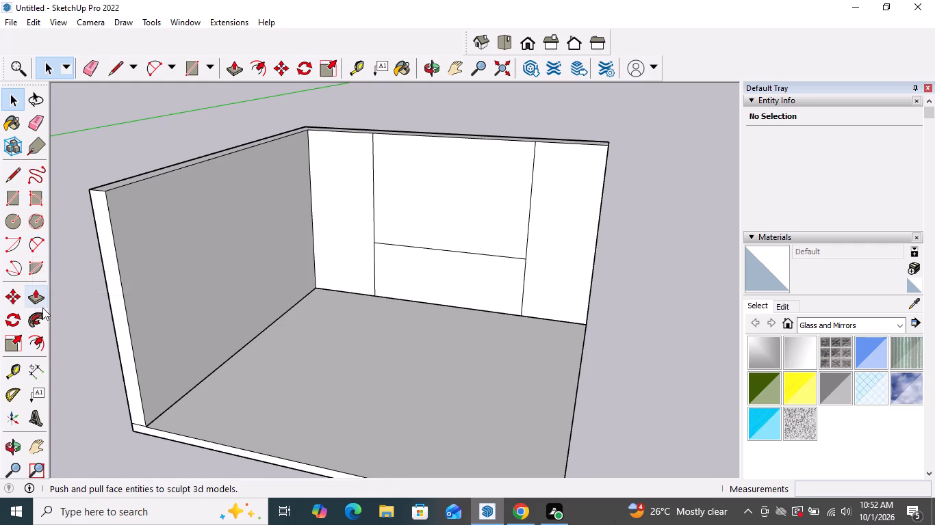
{"action": "left_click", "coordinate": [357, 208]}
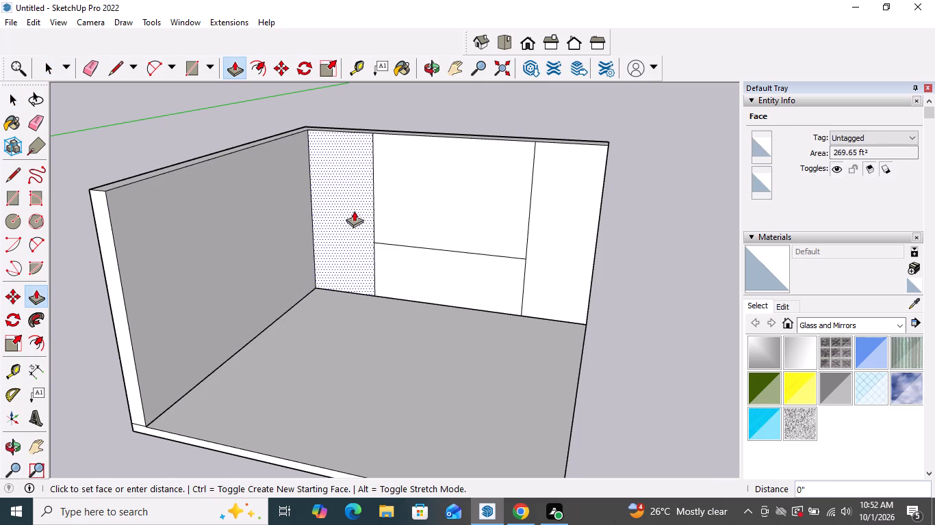
{"action": "middle_click_drag", "start_coordinate": [374, 187], "coordinate": [340, 280]}
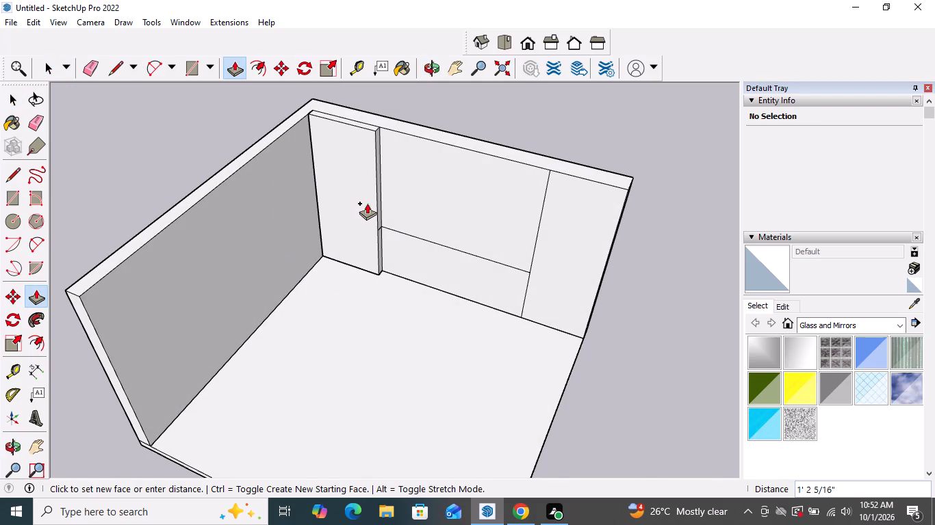
{"action": "scroll", "coordinate": [367, 203], "scroll_direction": "up", "scroll_amount": 3}
{"action": "left_click", "coordinate": [368, 200]}
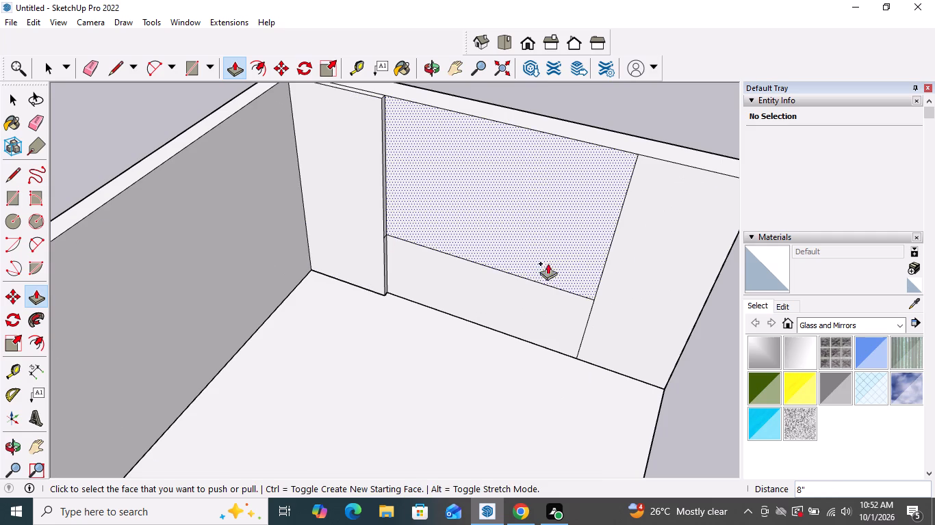
{"action": "double_click", "coordinate": [633, 245]}
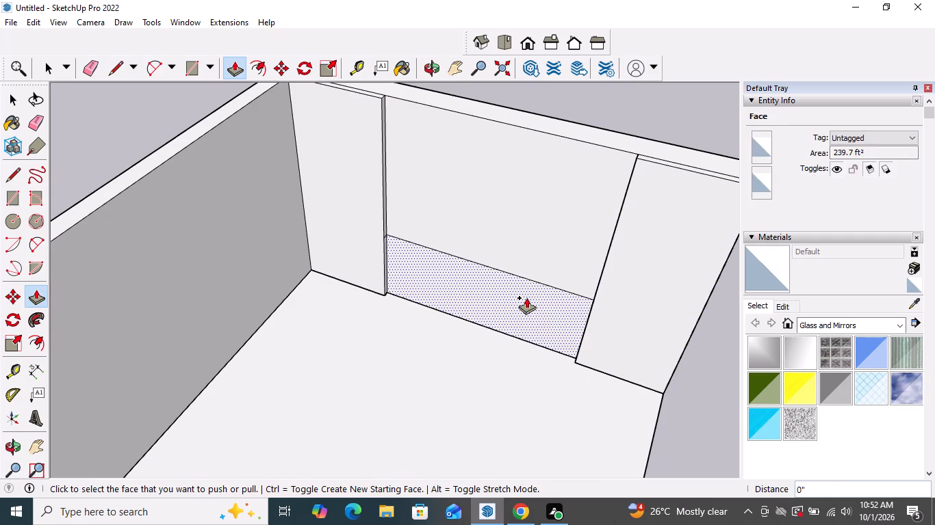
{"action": "left_click", "coordinate": [526, 297]}
{"action": "left_click", "coordinate": [526, 297]}
{"action": "key", "text": "space"}
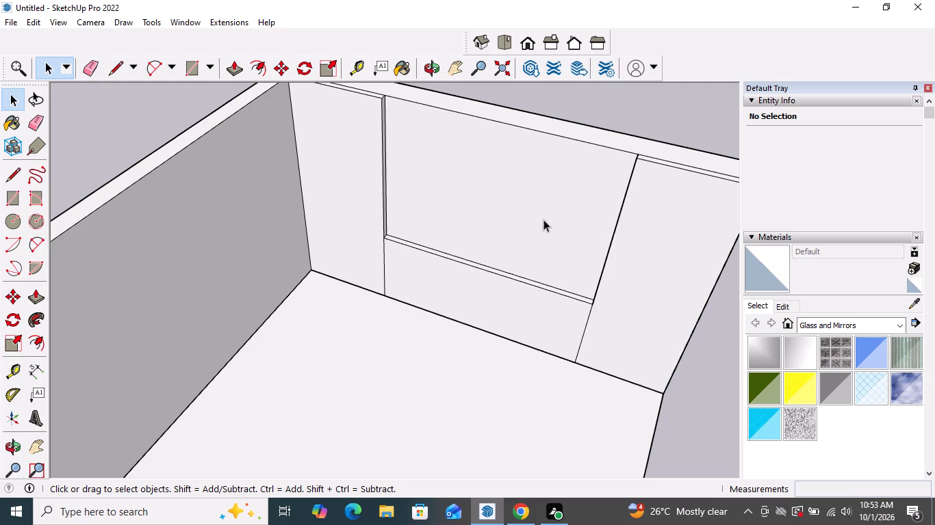
Copy the inner corner's vertical edge across the back wall's panel beside the side wall, dividing the span into 20 equal strips.
{"action": "scroll", "coordinate": [453, 276], "scroll_direction": "down", "scroll_amount": 3}
{"action": "middle_click_drag", "start_coordinate": [437, 316], "coordinate": [460, 286]}
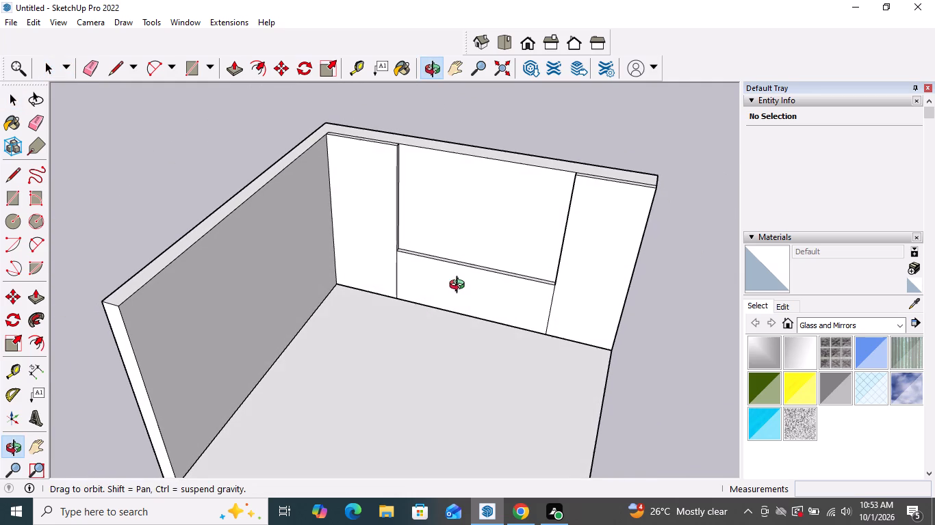
{"action": "middle_click_drag", "start_coordinate": [460, 286], "coordinate": [463, 284]}
{"action": "scroll", "coordinate": [344, 247], "scroll_direction": "up", "scroll_amount": 3}
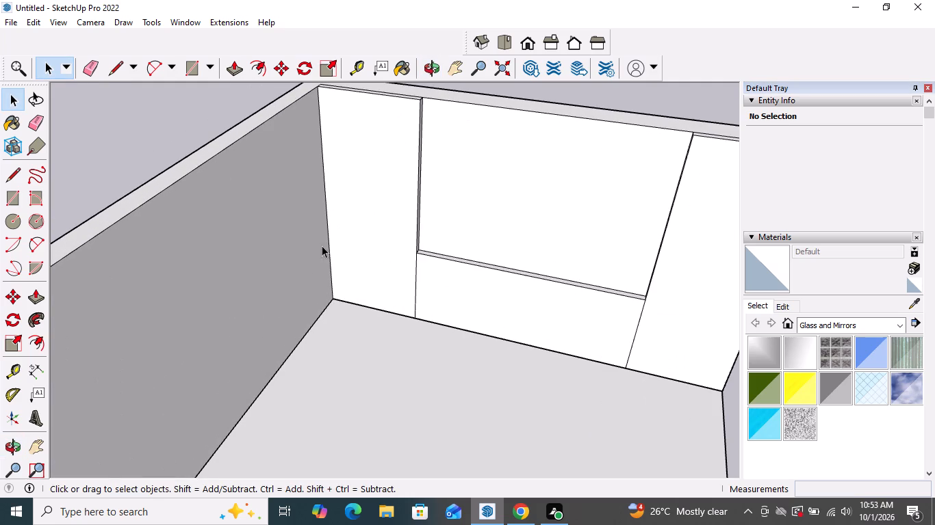
{"action": "left_click", "coordinate": [329, 245]}
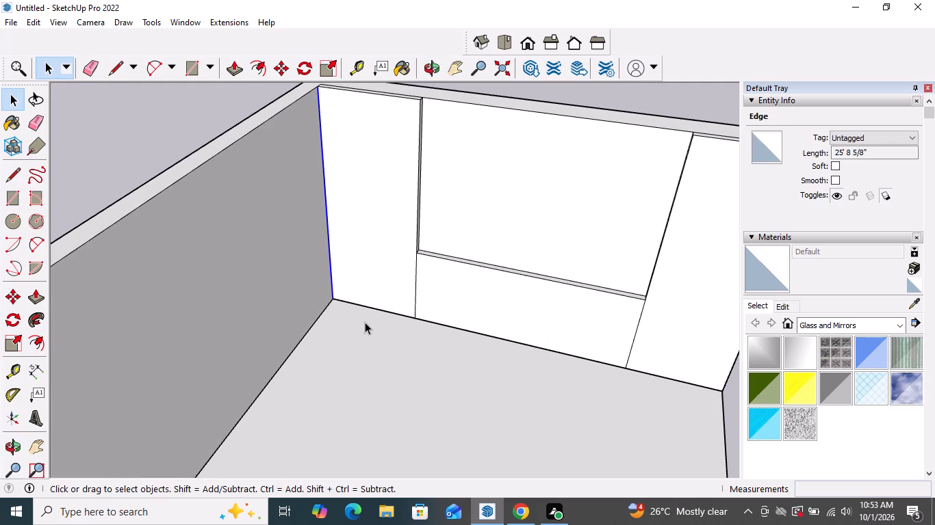
{"action": "key", "text": "m"}
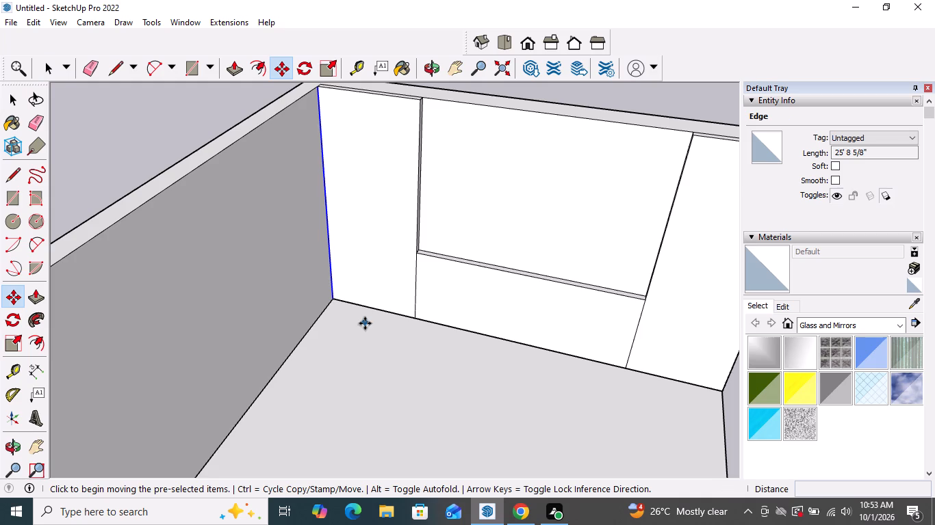
{"action": "left_click", "coordinate": [332, 297]}
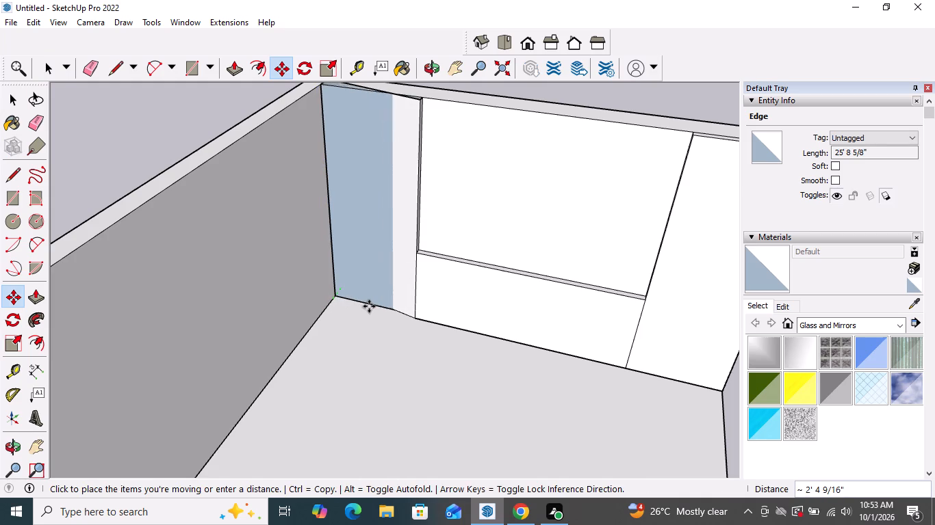
{"action": "left_click", "coordinate": [415, 319]}
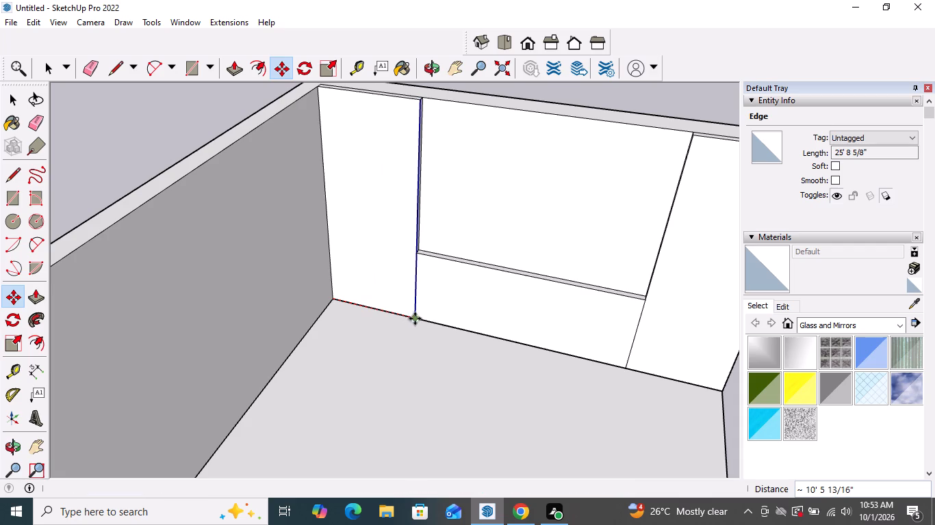
{"action": "key", "text": "shift+slash"}
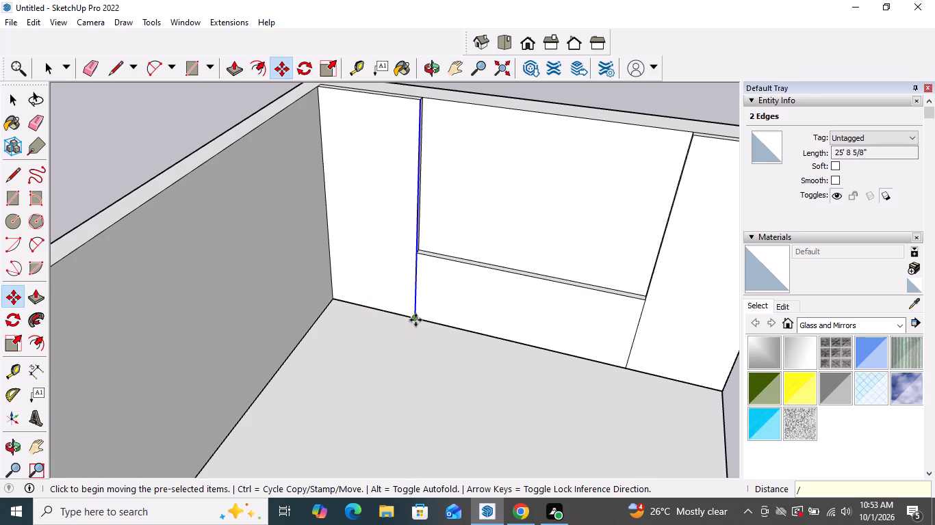
{"action": "type", "text": "20"}
{"action": "key", "text": "Return"}
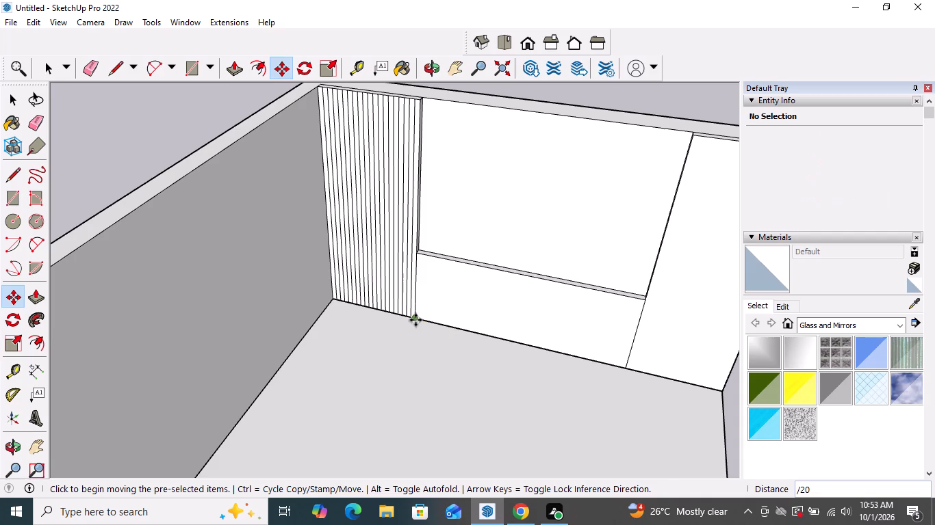
{"action": "key", "text": "space"}
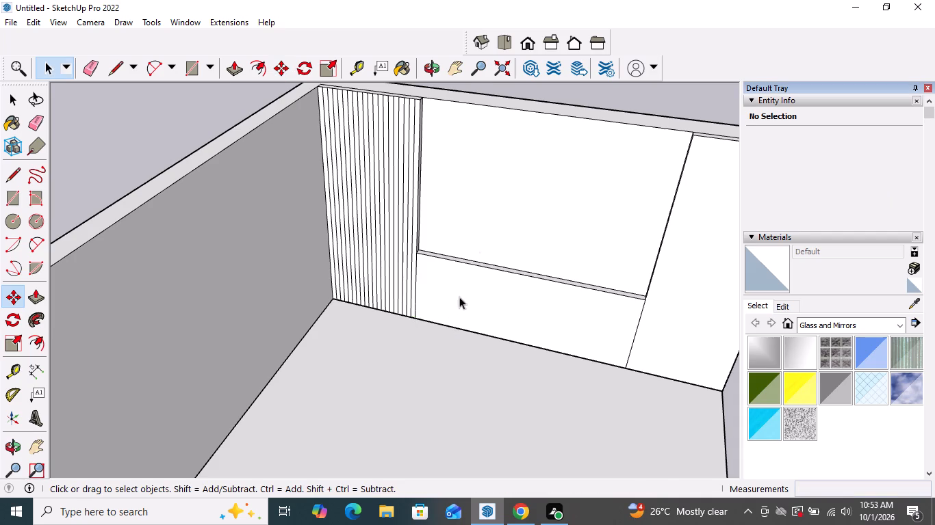
Copy the back wall's open-end vertical edge about 9' 3 13/16" across the outer side panel, dividing the span into 20 equal strips.
{"action": "scroll", "coordinate": [481, 241], "scroll_direction": "down", "scroll_amount": 7}
{"action": "middle_click_drag", "start_coordinate": [510, 306], "coordinate": [511, 279]}
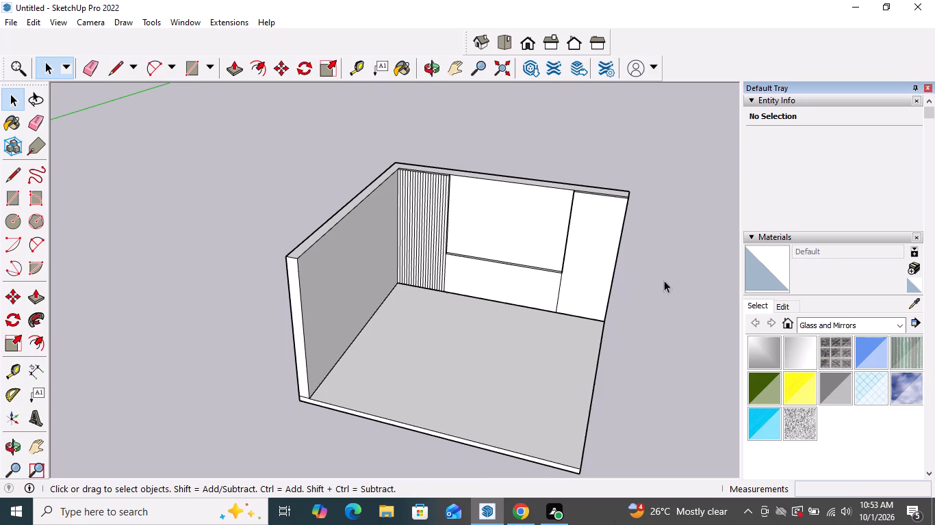
{"action": "scroll", "coordinate": [576, 277], "scroll_direction": "up", "scroll_amount": 8}
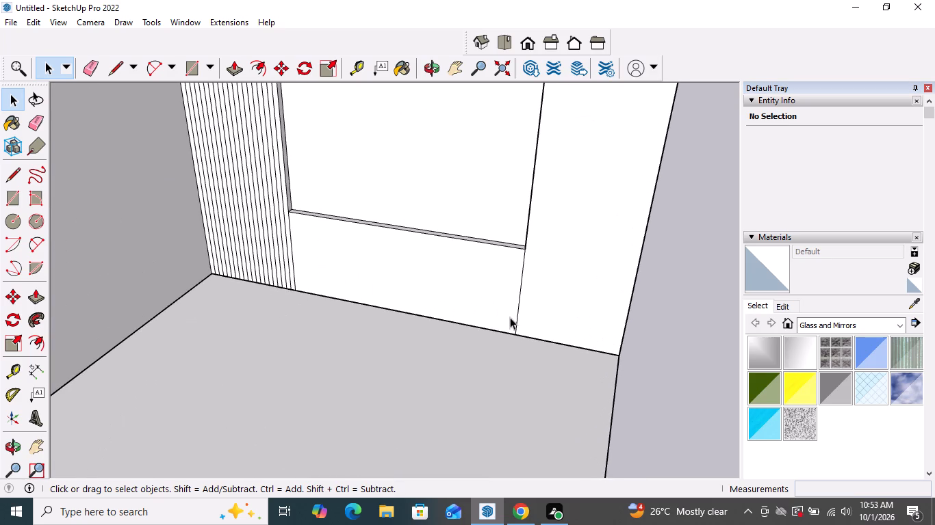
{"action": "left_click", "coordinate": [517, 315]}
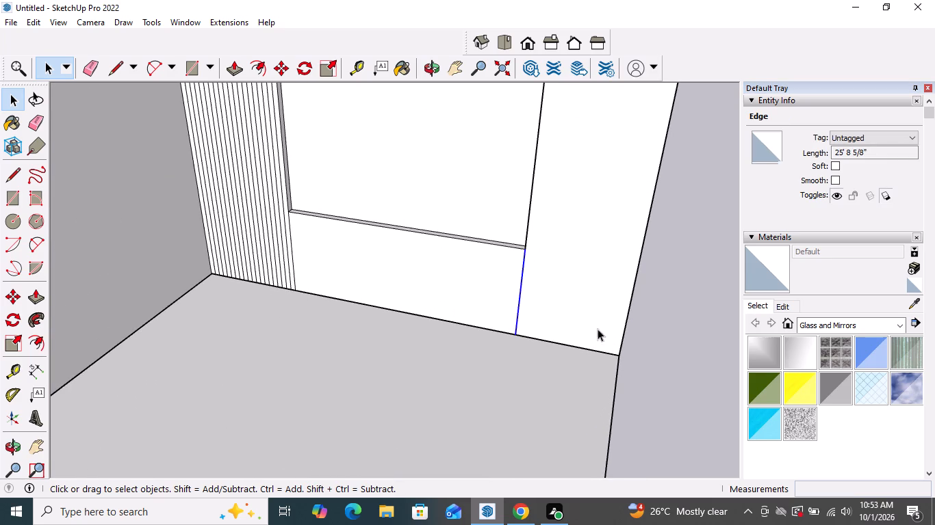
{"action": "key", "text": "Escape"}
{"action": "key", "text": "space"}
{"action": "left_click", "coordinate": [665, 320]}
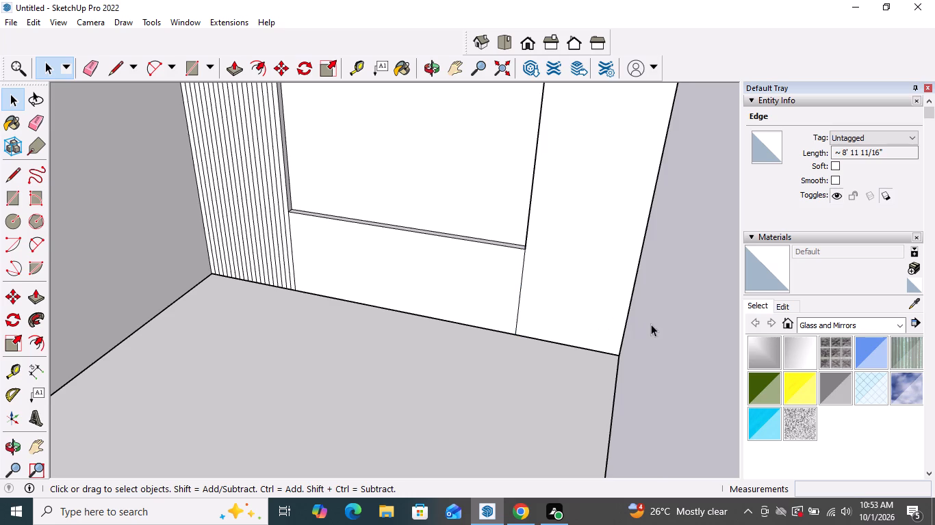
{"action": "left_click", "coordinate": [628, 309]}
{"action": "scroll", "coordinate": [637, 354], "scroll_direction": "down", "scroll_amount": 4}
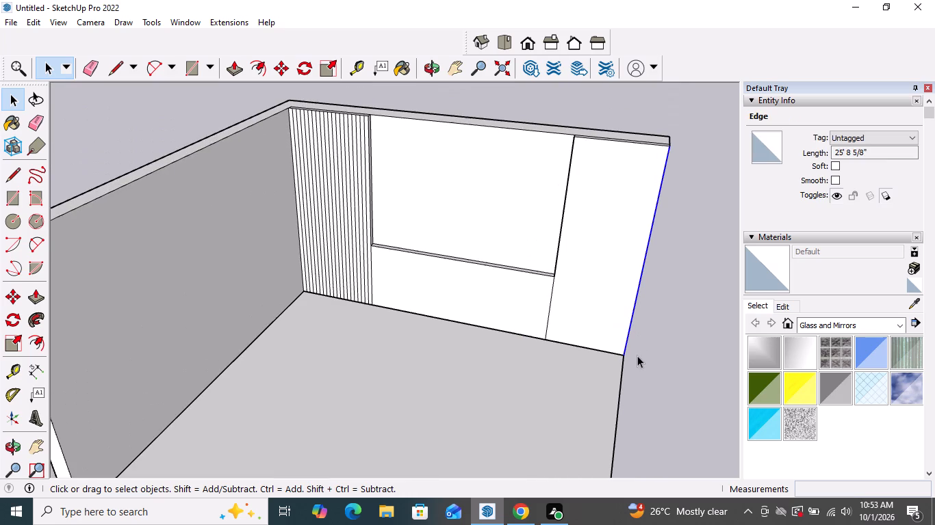
{"action": "key", "text": "m"}
{"action": "scroll", "coordinate": [637, 356], "scroll_direction": "up", "scroll_amount": 2}
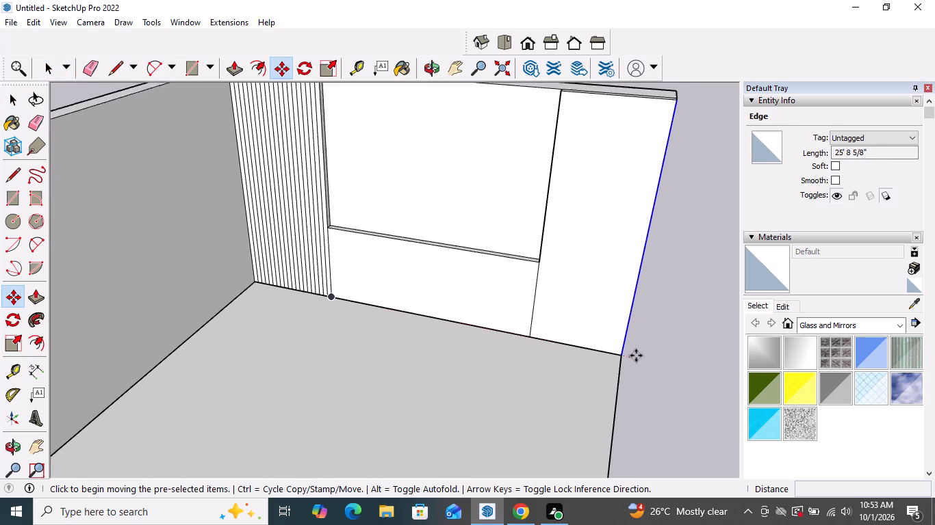
{"action": "scroll", "coordinate": [636, 355], "scroll_direction": "up", "scroll_amount": 1}
{"action": "left_click", "coordinate": [622, 354]}
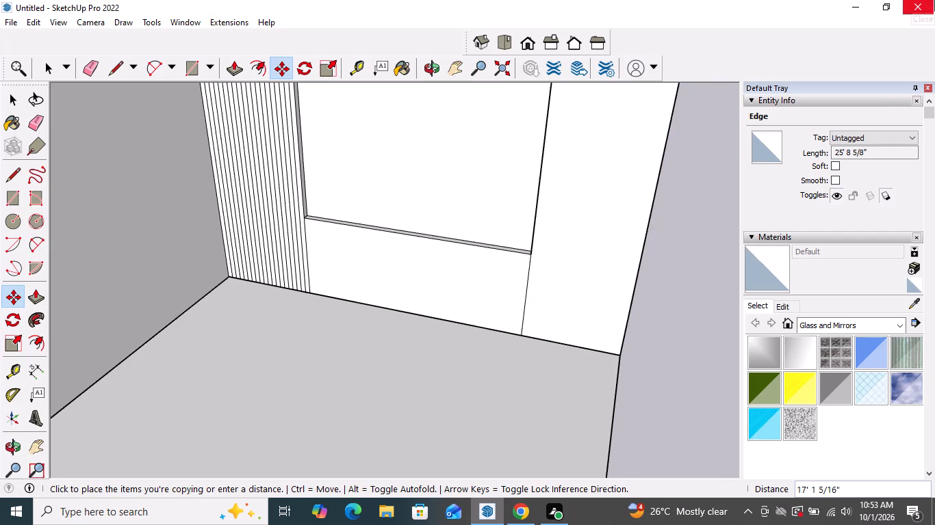
{"action": "left_click", "coordinate": [520, 333]}
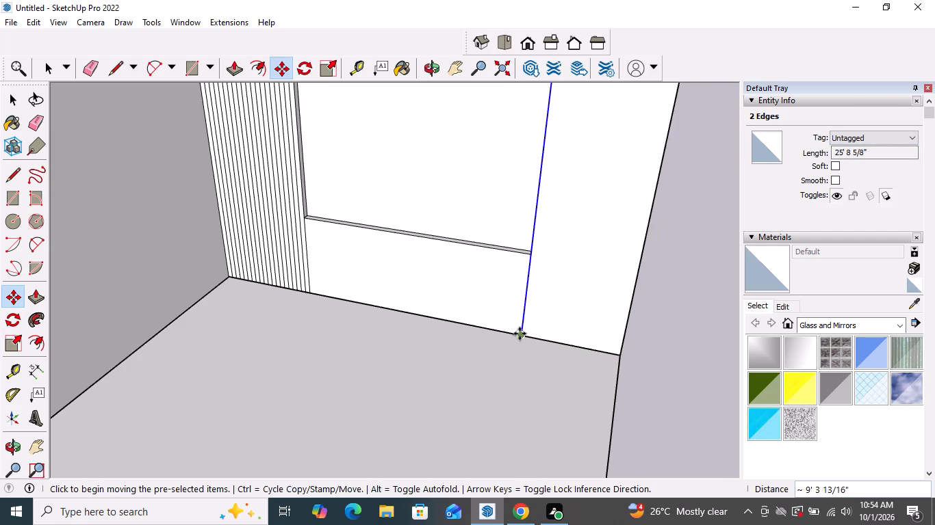
{"action": "key", "text": "shift+slash"}
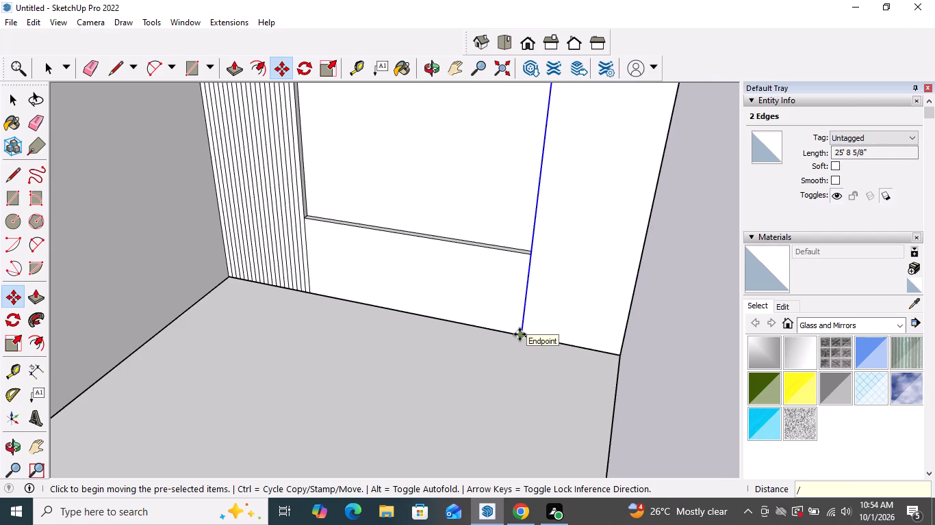
{"action": "type", "text": "20"}
{"action": "key", "text": "Return"}
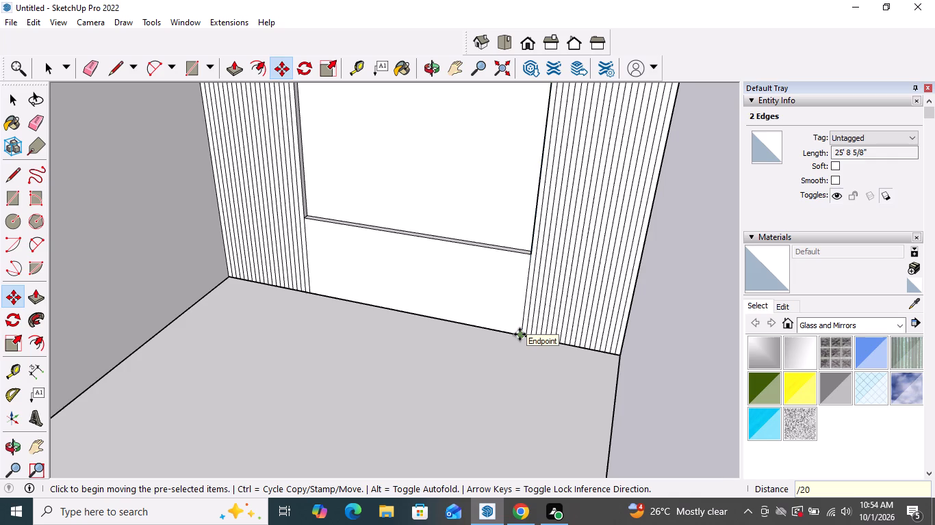
{"action": "key", "text": "space"}
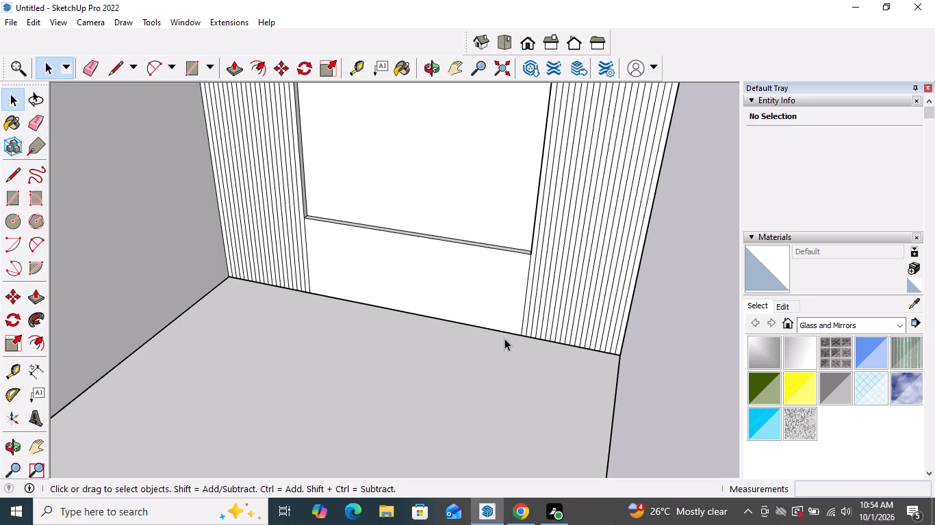
Push/Pull the narrow top face of the lower centre panel up about 3' 5", shortening the recess above it.
{"action": "scroll", "coordinate": [510, 323], "scroll_direction": "down", "scroll_amount": 4}
{"action": "middle_click_drag", "start_coordinate": [467, 366], "coordinate": [536, 269]}
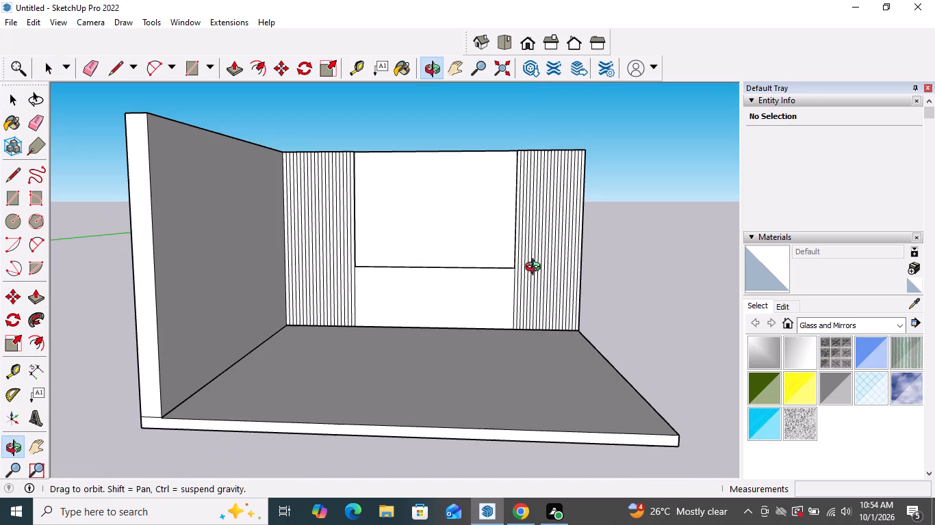
{"action": "middle_click_drag", "start_coordinate": [536, 269], "coordinate": [536, 274]}
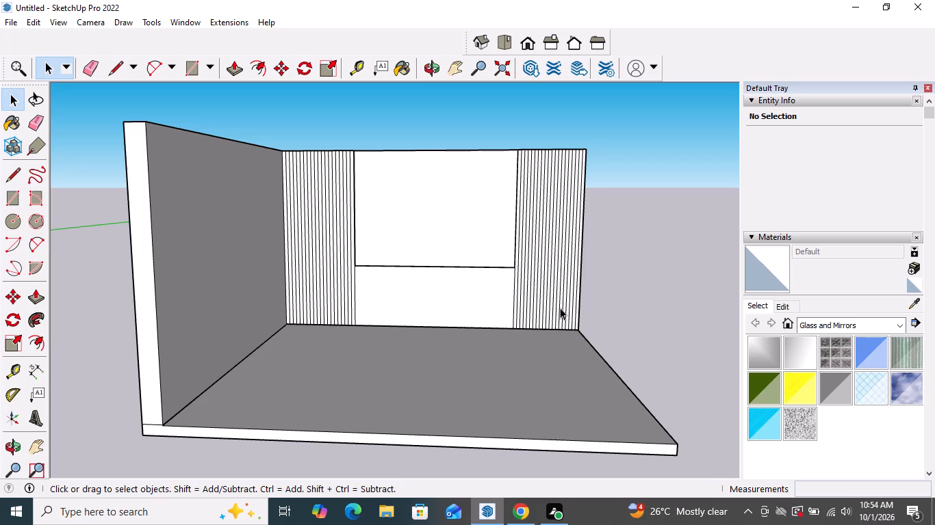
{"action": "middle_click_drag", "start_coordinate": [558, 305], "coordinate": [451, 324]}
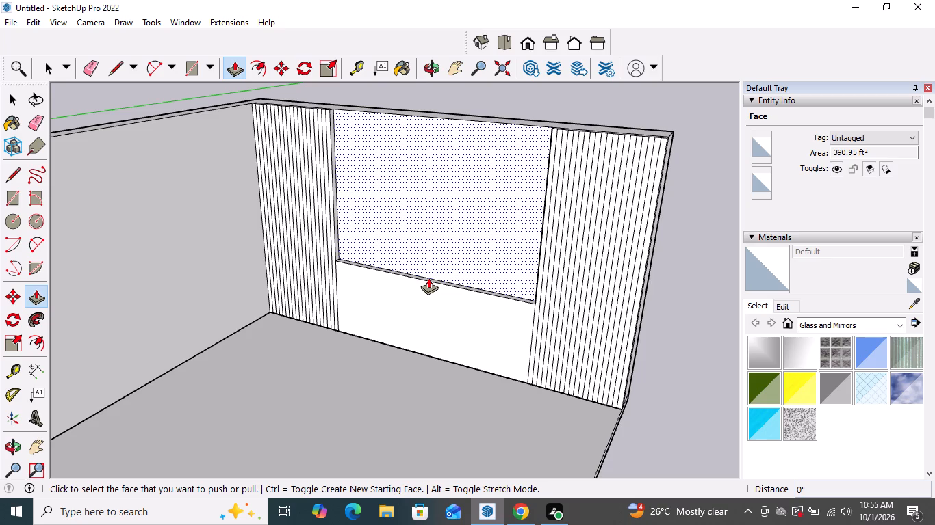
{"action": "middle_click_drag", "start_coordinate": [437, 272], "coordinate": [411, 381]}
{"action": "scroll", "coordinate": [441, 294], "scroll_direction": "up", "scroll_amount": 4}
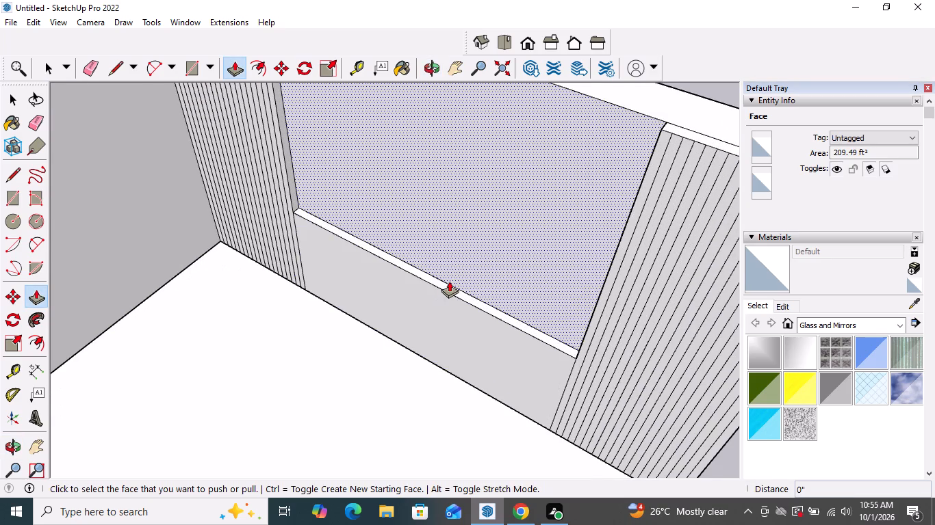
{"action": "left_click", "coordinate": [448, 284]}
{"action": "left_click", "coordinate": [449, 247]}
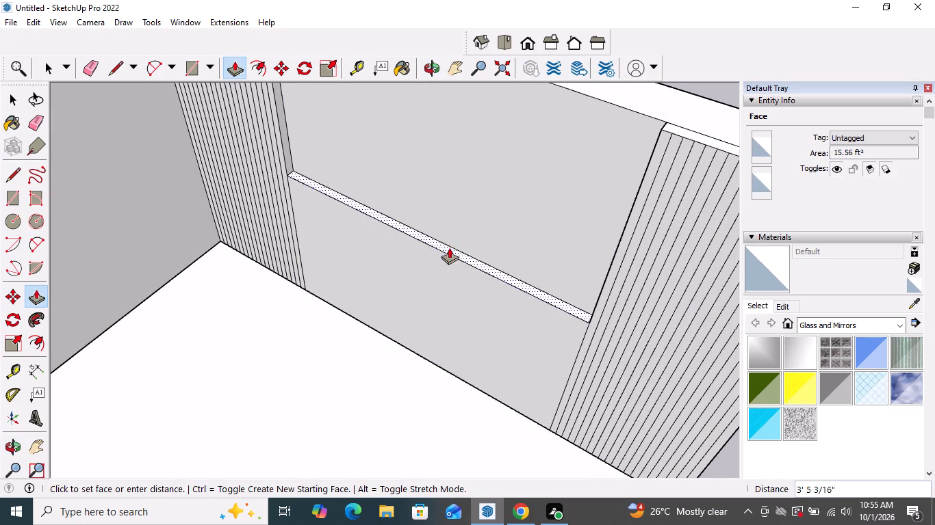
{"action": "scroll", "coordinate": [477, 299], "scroll_direction": "down", "scroll_amount": 2}
{"action": "key", "text": "space"}
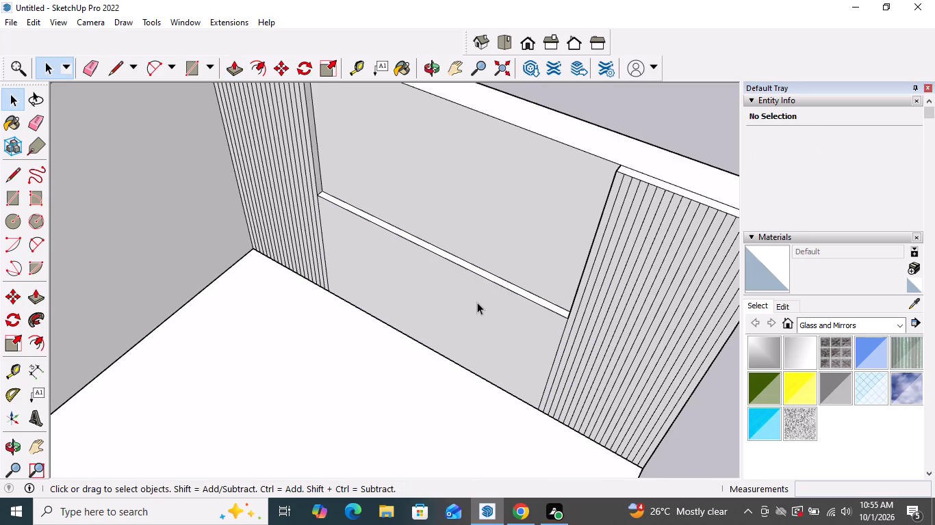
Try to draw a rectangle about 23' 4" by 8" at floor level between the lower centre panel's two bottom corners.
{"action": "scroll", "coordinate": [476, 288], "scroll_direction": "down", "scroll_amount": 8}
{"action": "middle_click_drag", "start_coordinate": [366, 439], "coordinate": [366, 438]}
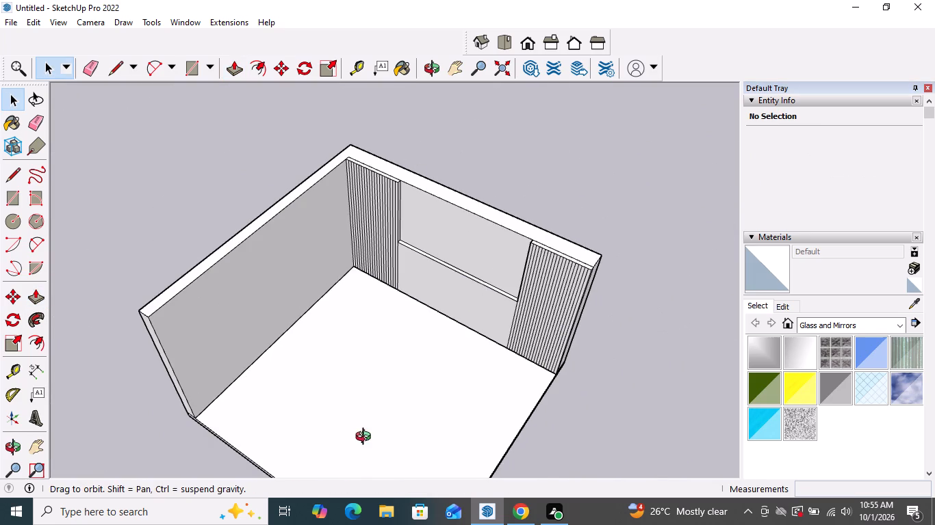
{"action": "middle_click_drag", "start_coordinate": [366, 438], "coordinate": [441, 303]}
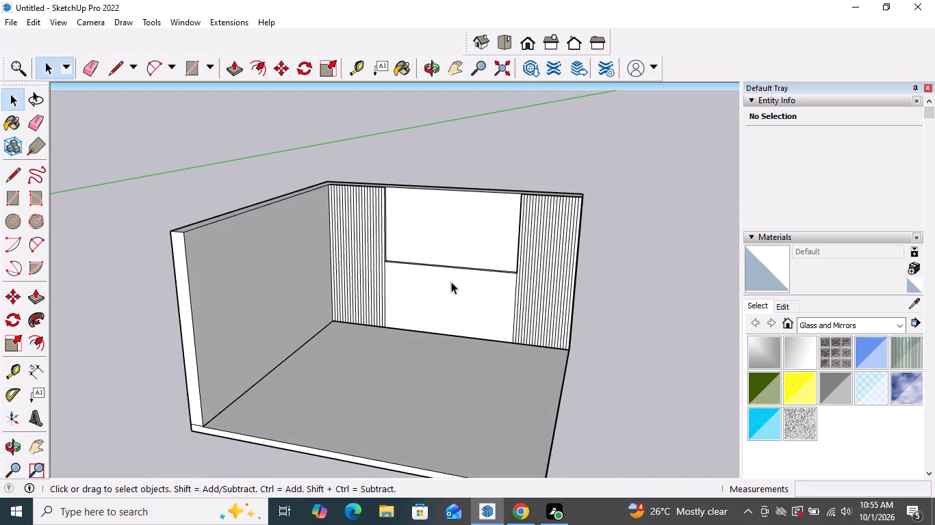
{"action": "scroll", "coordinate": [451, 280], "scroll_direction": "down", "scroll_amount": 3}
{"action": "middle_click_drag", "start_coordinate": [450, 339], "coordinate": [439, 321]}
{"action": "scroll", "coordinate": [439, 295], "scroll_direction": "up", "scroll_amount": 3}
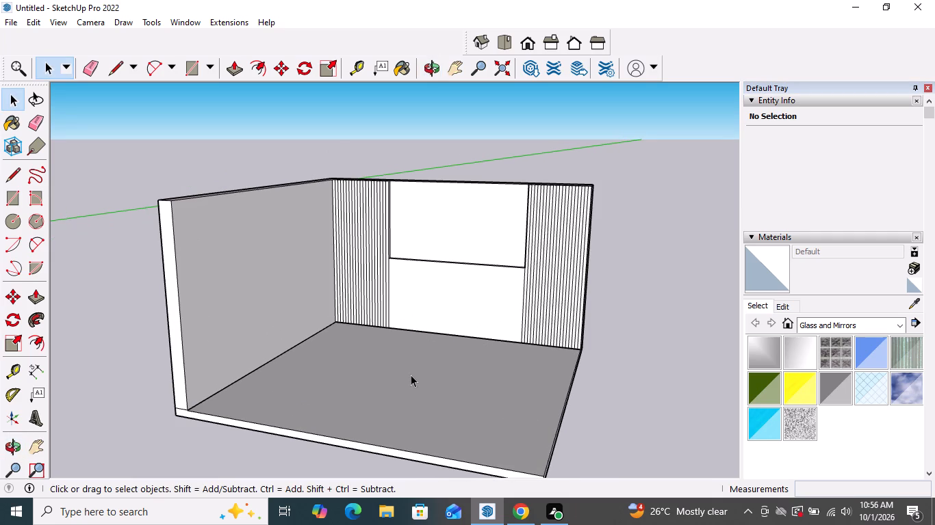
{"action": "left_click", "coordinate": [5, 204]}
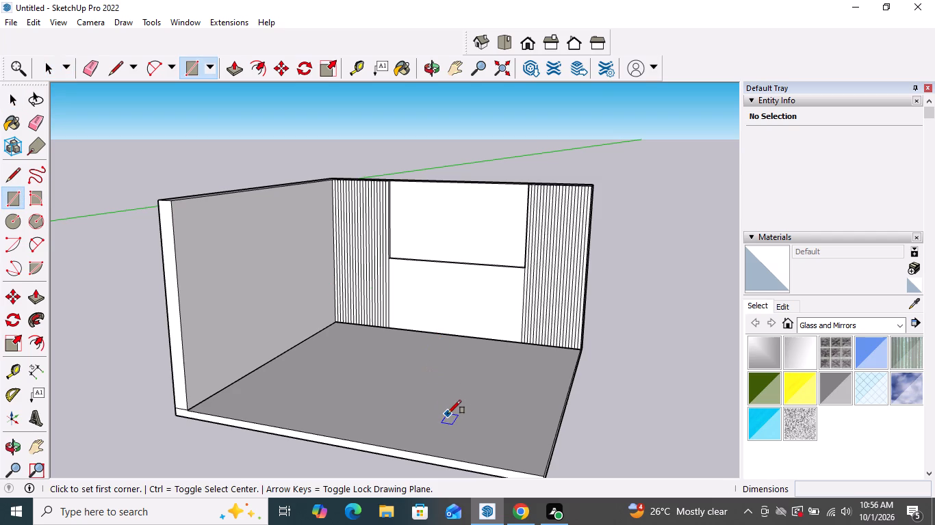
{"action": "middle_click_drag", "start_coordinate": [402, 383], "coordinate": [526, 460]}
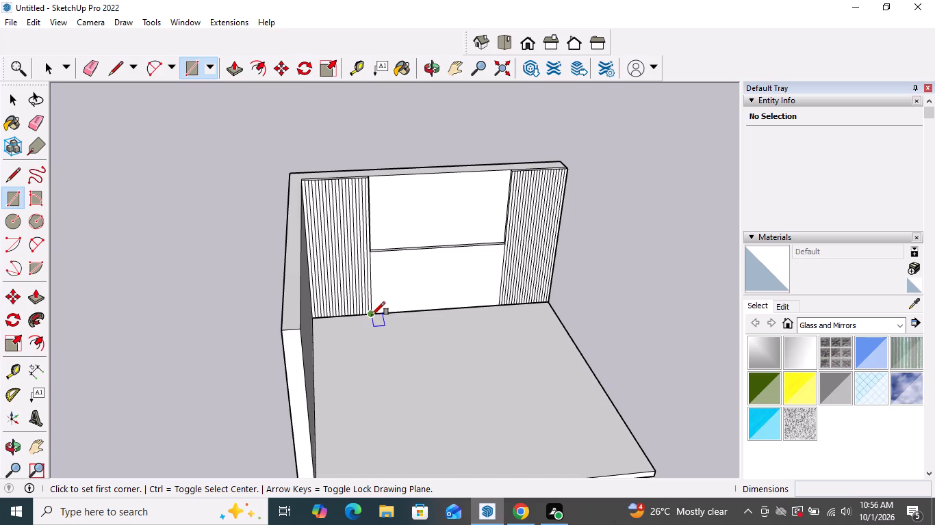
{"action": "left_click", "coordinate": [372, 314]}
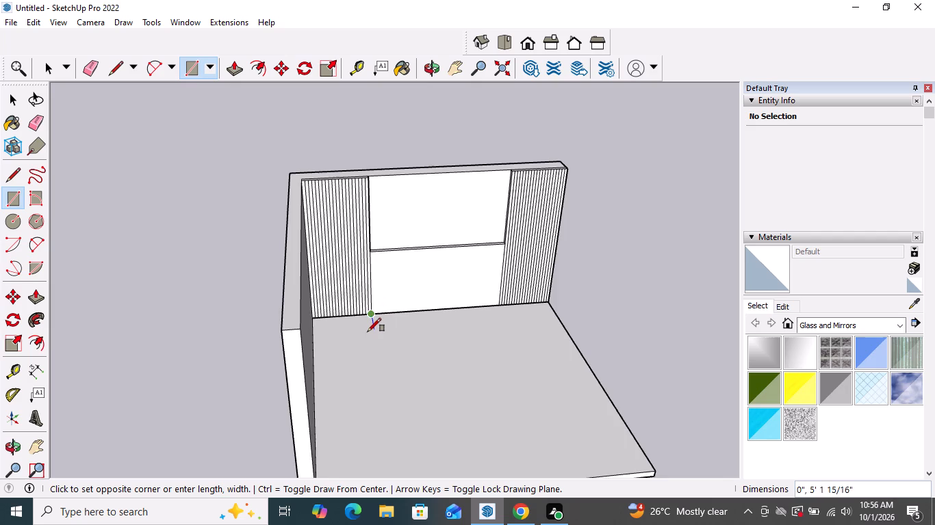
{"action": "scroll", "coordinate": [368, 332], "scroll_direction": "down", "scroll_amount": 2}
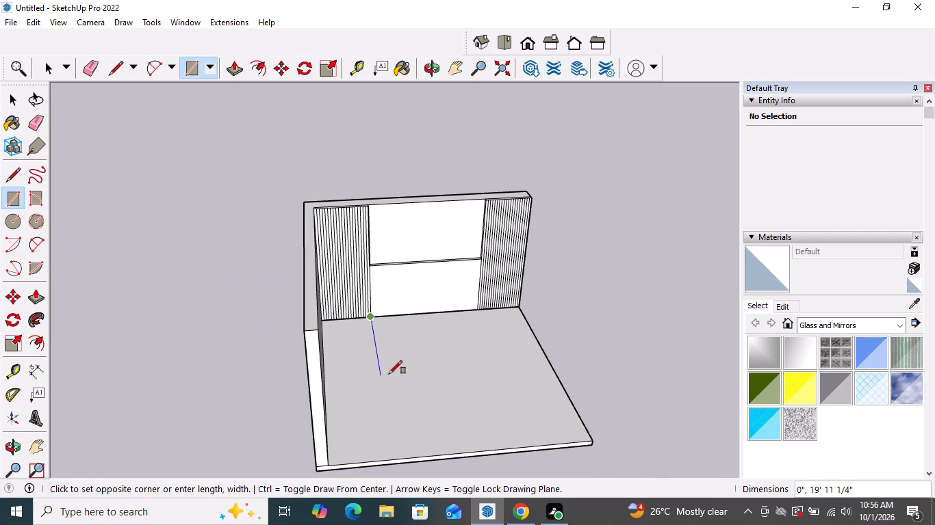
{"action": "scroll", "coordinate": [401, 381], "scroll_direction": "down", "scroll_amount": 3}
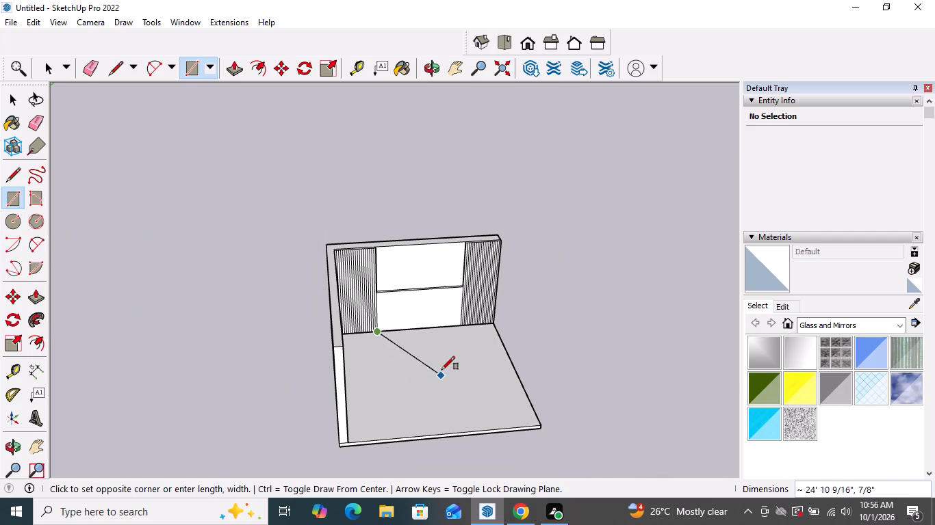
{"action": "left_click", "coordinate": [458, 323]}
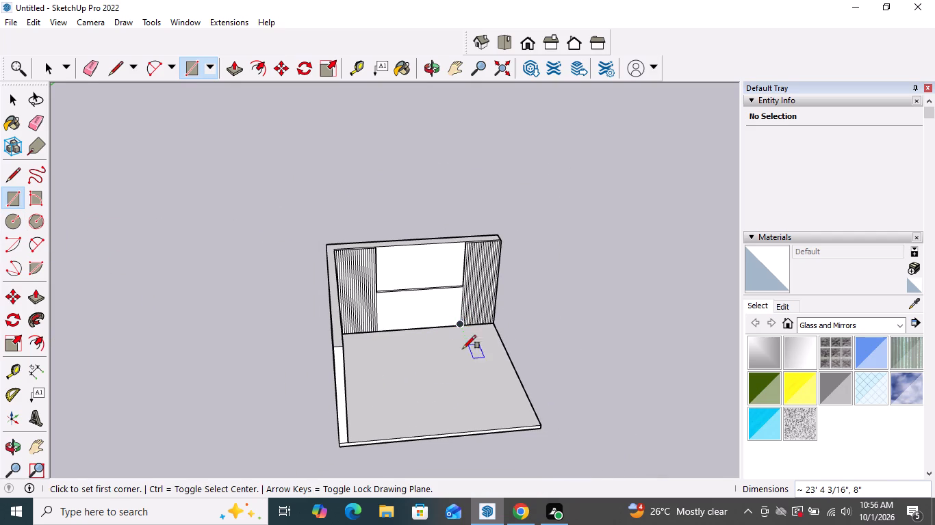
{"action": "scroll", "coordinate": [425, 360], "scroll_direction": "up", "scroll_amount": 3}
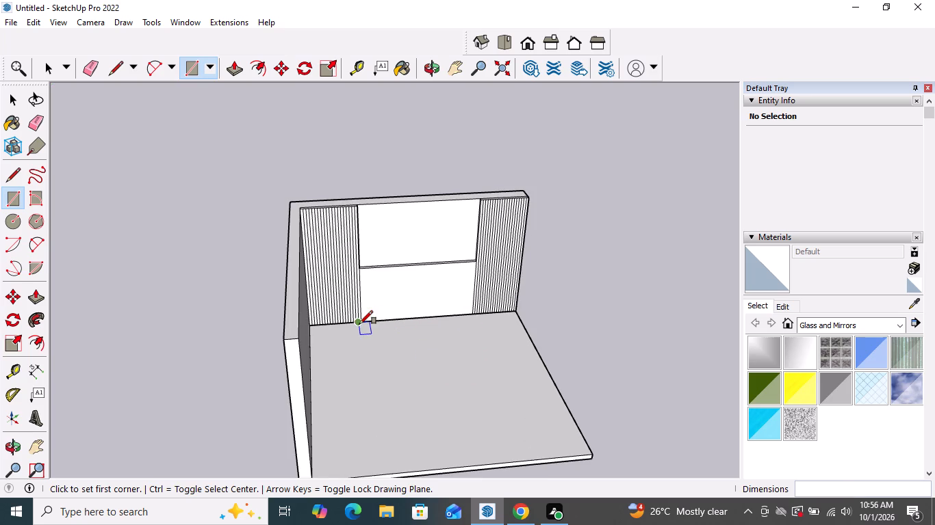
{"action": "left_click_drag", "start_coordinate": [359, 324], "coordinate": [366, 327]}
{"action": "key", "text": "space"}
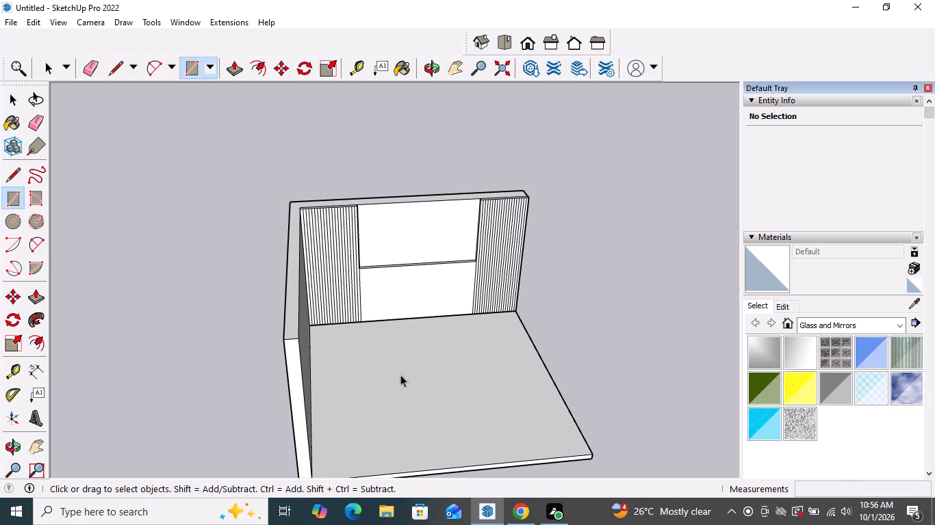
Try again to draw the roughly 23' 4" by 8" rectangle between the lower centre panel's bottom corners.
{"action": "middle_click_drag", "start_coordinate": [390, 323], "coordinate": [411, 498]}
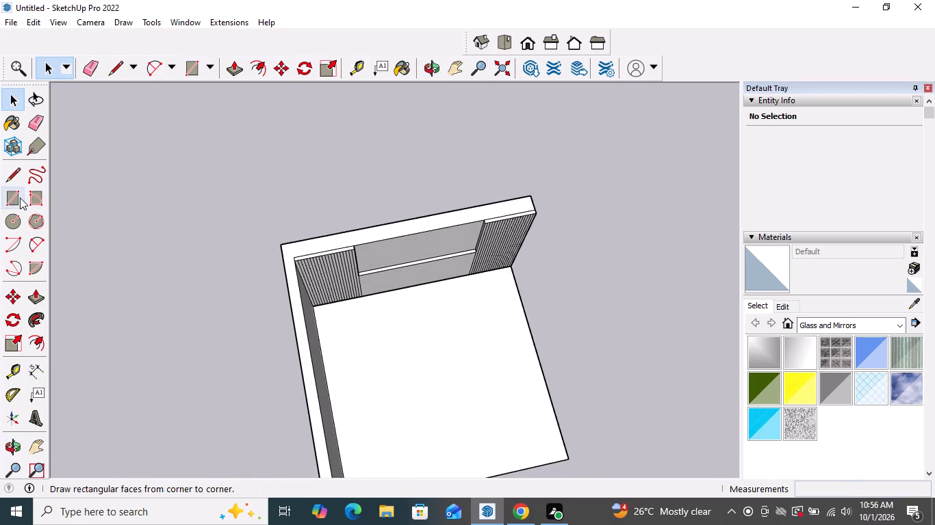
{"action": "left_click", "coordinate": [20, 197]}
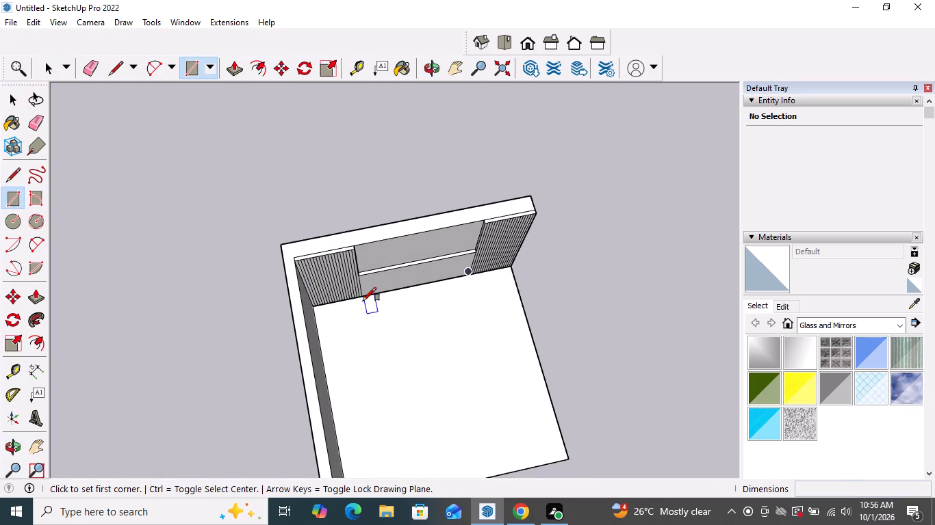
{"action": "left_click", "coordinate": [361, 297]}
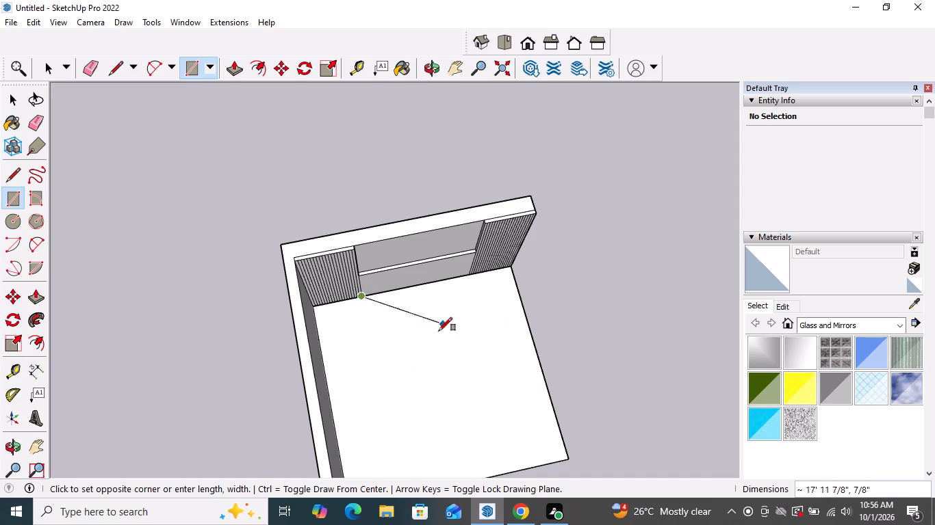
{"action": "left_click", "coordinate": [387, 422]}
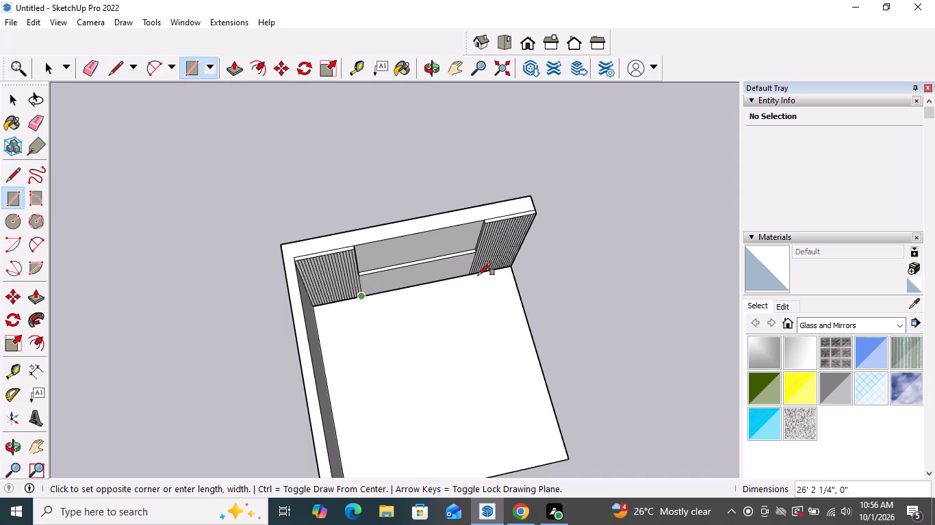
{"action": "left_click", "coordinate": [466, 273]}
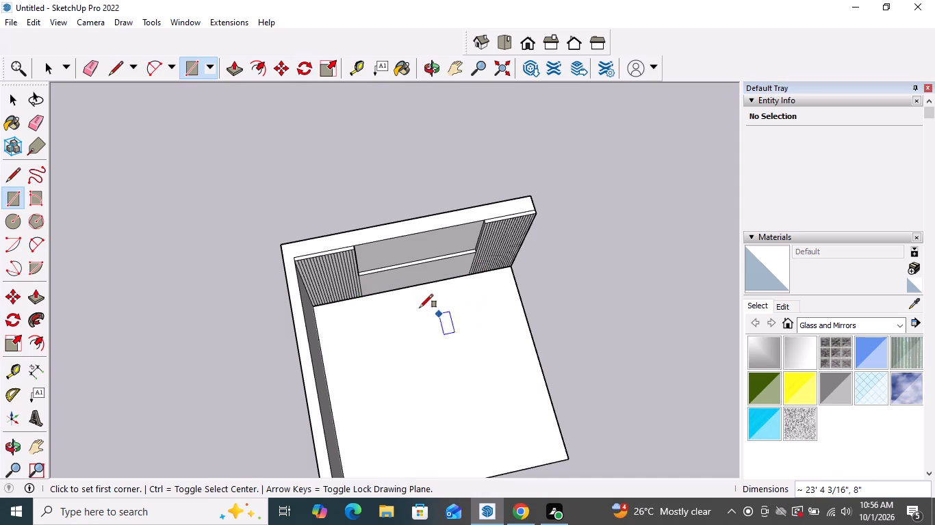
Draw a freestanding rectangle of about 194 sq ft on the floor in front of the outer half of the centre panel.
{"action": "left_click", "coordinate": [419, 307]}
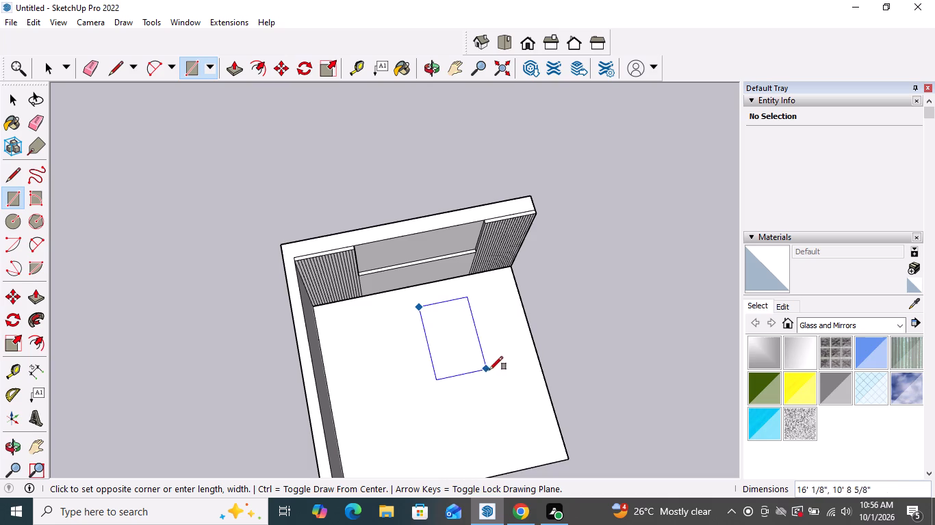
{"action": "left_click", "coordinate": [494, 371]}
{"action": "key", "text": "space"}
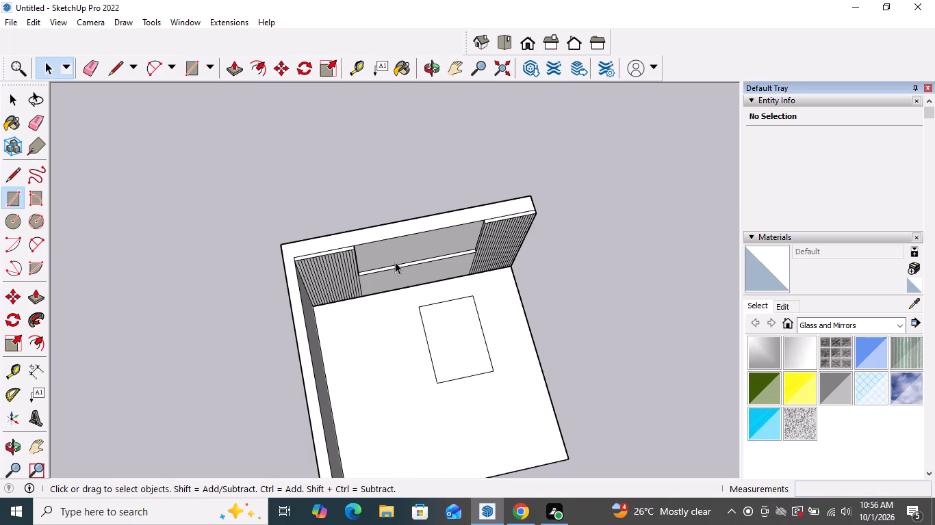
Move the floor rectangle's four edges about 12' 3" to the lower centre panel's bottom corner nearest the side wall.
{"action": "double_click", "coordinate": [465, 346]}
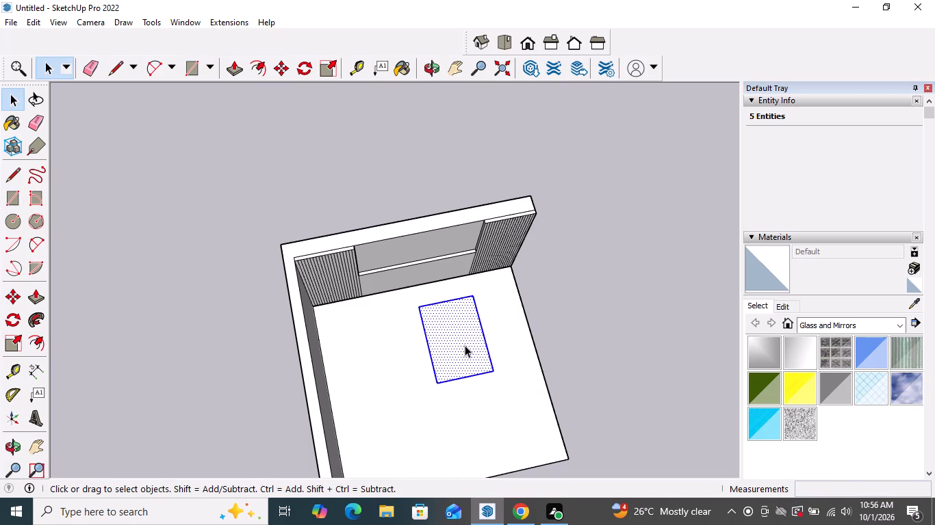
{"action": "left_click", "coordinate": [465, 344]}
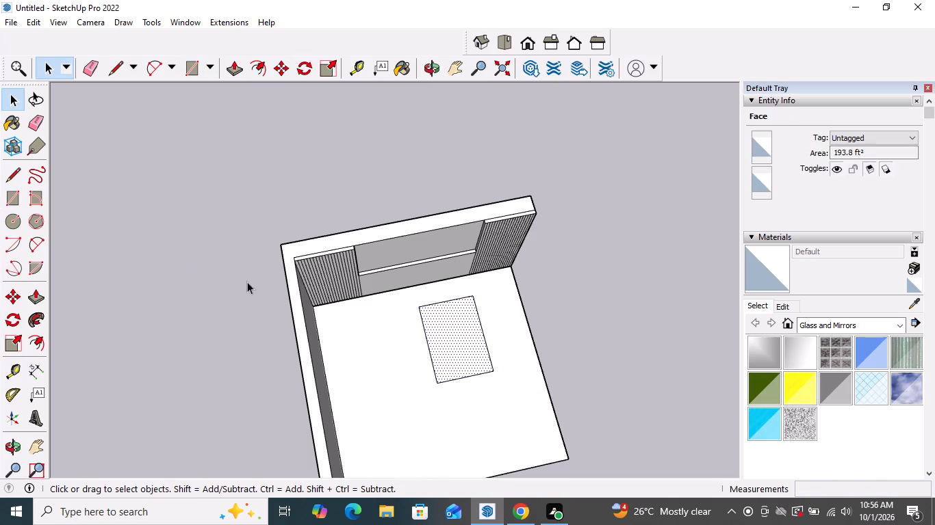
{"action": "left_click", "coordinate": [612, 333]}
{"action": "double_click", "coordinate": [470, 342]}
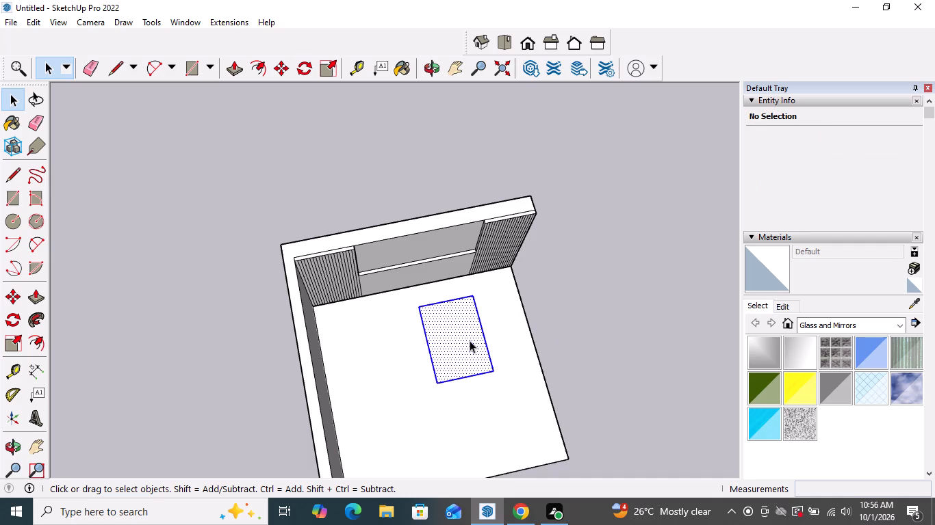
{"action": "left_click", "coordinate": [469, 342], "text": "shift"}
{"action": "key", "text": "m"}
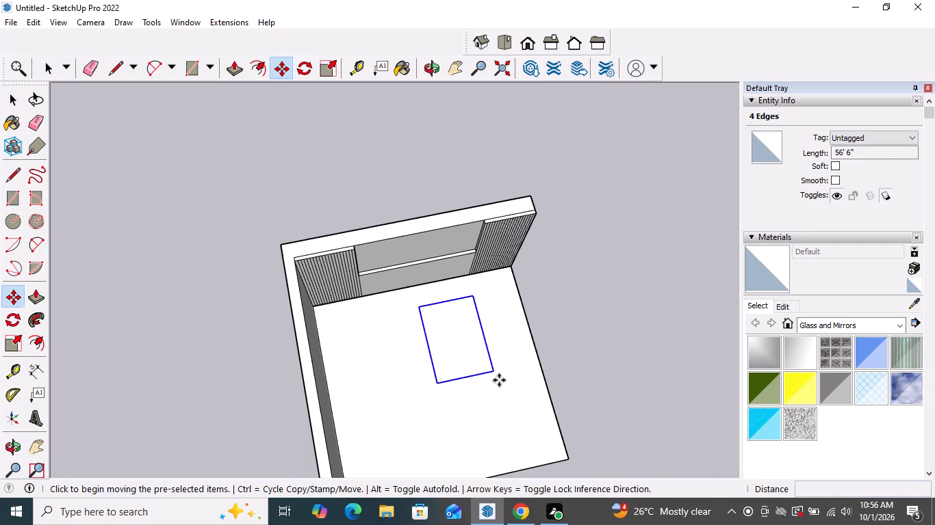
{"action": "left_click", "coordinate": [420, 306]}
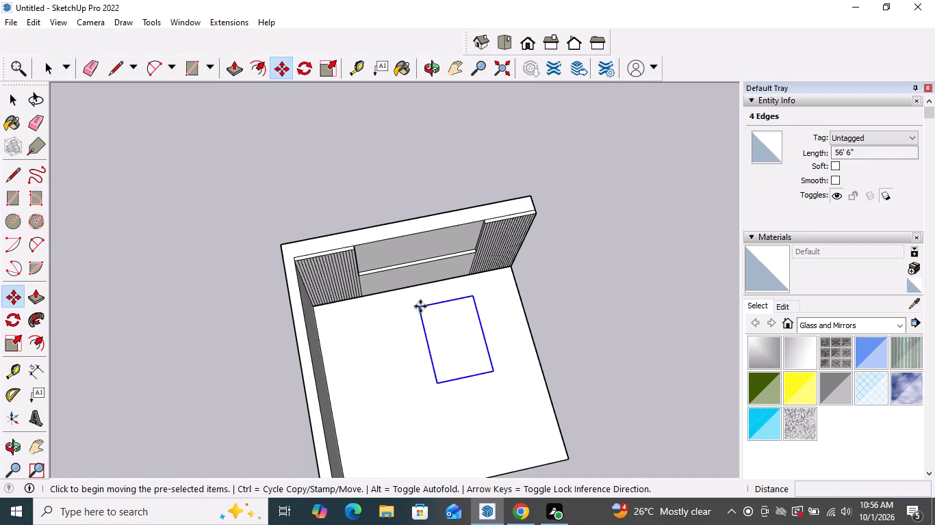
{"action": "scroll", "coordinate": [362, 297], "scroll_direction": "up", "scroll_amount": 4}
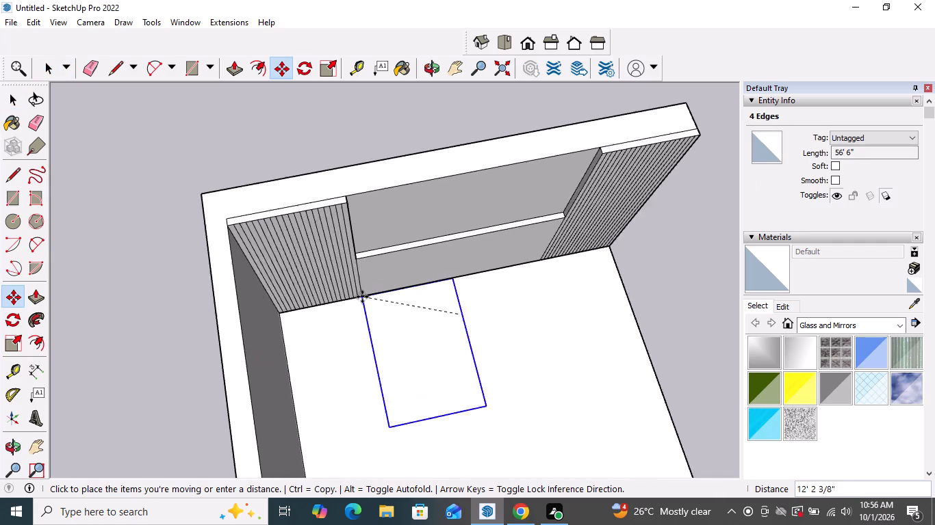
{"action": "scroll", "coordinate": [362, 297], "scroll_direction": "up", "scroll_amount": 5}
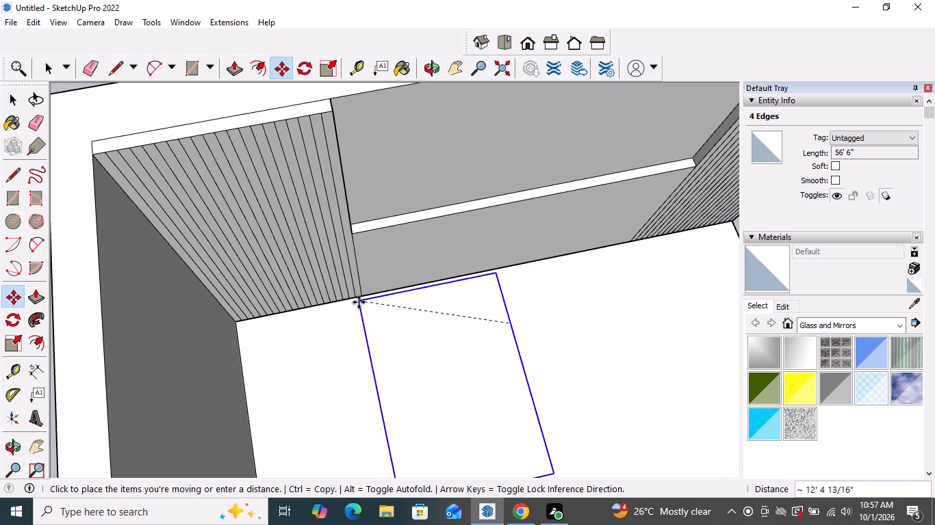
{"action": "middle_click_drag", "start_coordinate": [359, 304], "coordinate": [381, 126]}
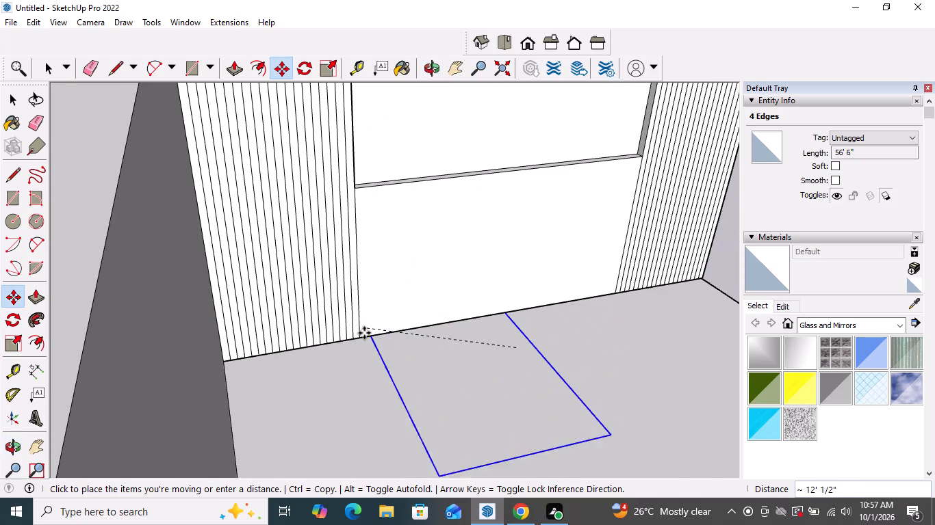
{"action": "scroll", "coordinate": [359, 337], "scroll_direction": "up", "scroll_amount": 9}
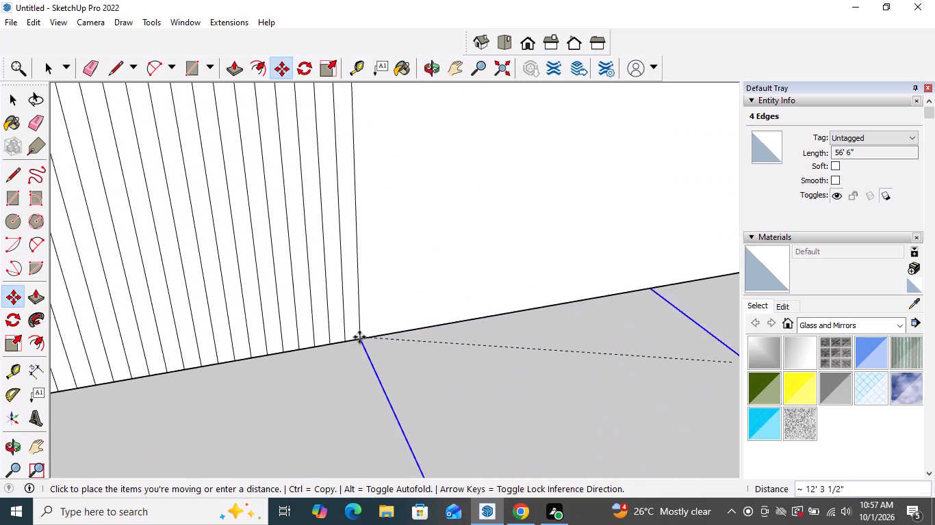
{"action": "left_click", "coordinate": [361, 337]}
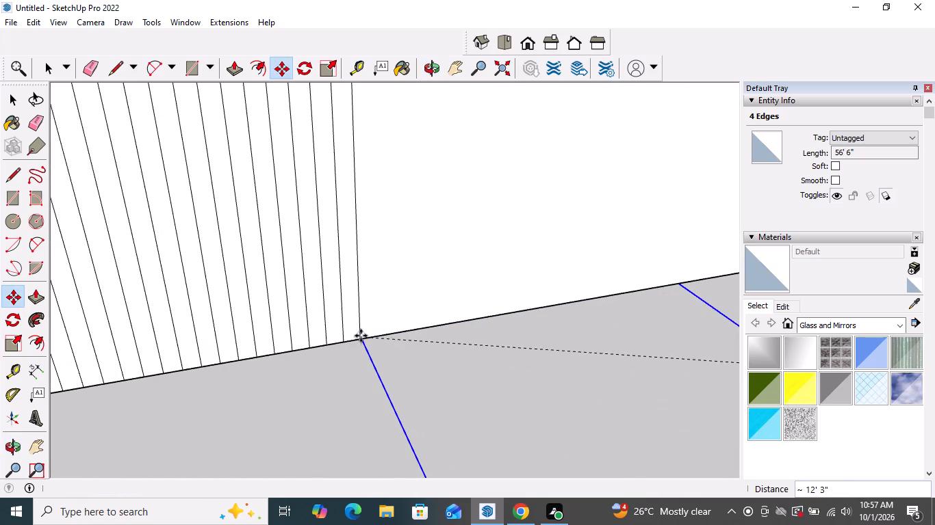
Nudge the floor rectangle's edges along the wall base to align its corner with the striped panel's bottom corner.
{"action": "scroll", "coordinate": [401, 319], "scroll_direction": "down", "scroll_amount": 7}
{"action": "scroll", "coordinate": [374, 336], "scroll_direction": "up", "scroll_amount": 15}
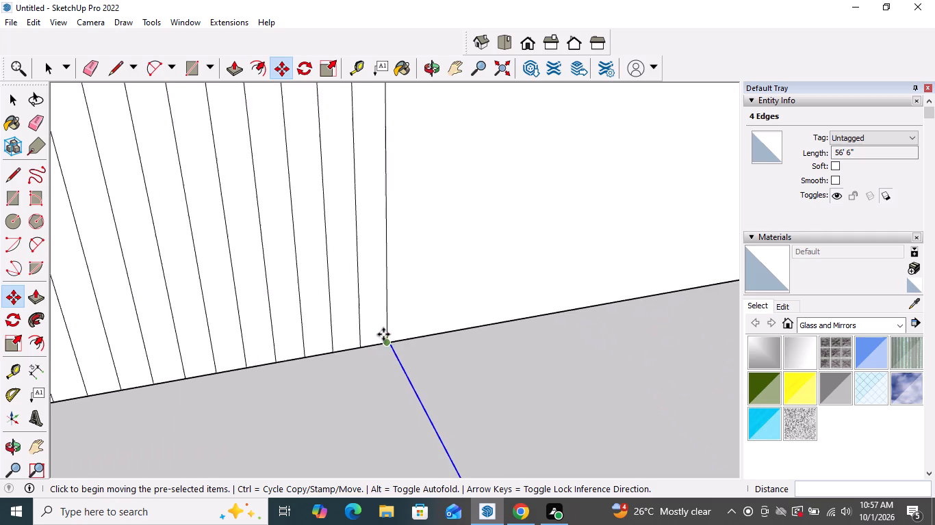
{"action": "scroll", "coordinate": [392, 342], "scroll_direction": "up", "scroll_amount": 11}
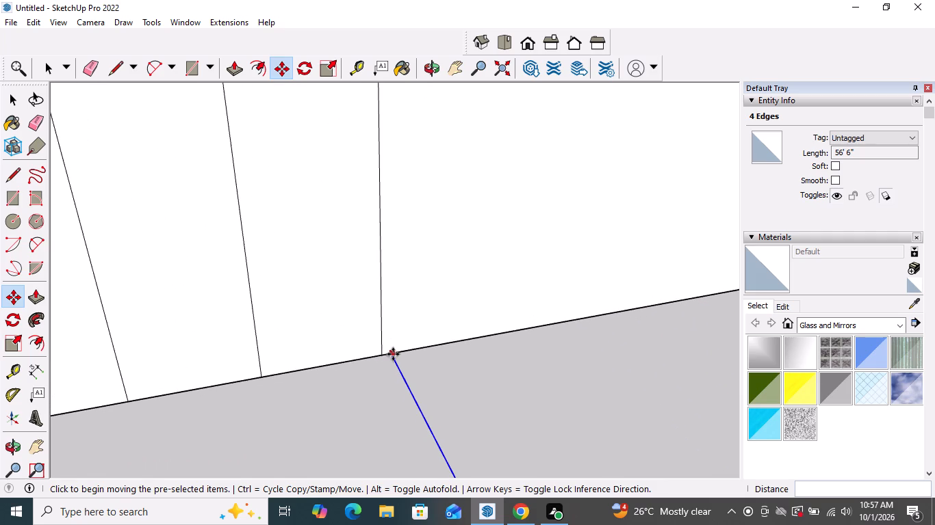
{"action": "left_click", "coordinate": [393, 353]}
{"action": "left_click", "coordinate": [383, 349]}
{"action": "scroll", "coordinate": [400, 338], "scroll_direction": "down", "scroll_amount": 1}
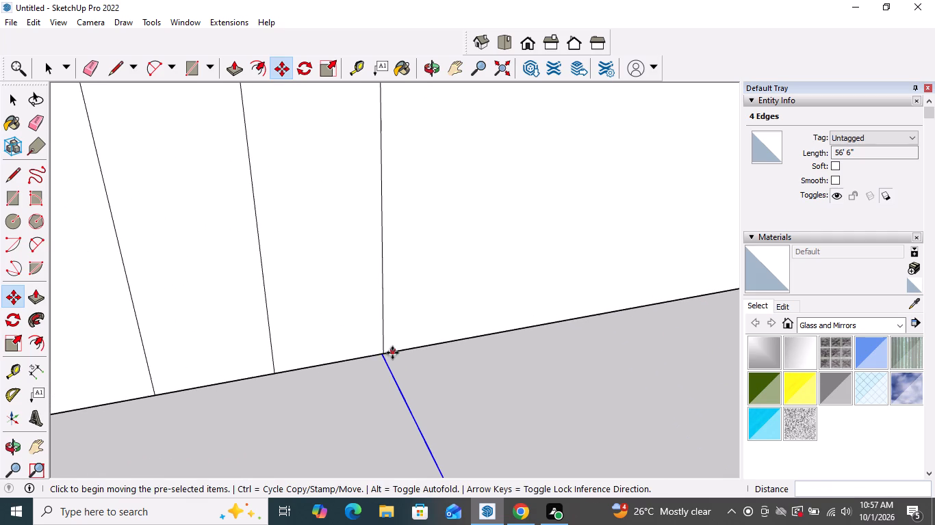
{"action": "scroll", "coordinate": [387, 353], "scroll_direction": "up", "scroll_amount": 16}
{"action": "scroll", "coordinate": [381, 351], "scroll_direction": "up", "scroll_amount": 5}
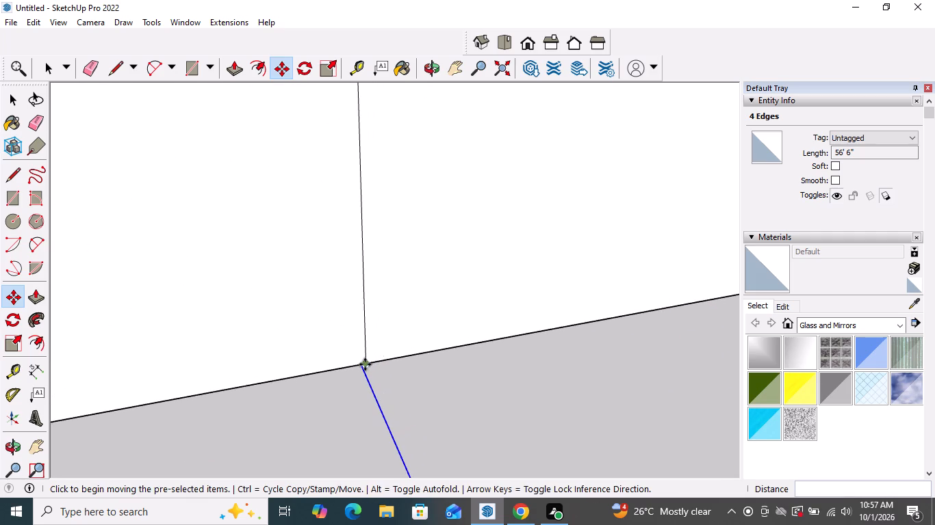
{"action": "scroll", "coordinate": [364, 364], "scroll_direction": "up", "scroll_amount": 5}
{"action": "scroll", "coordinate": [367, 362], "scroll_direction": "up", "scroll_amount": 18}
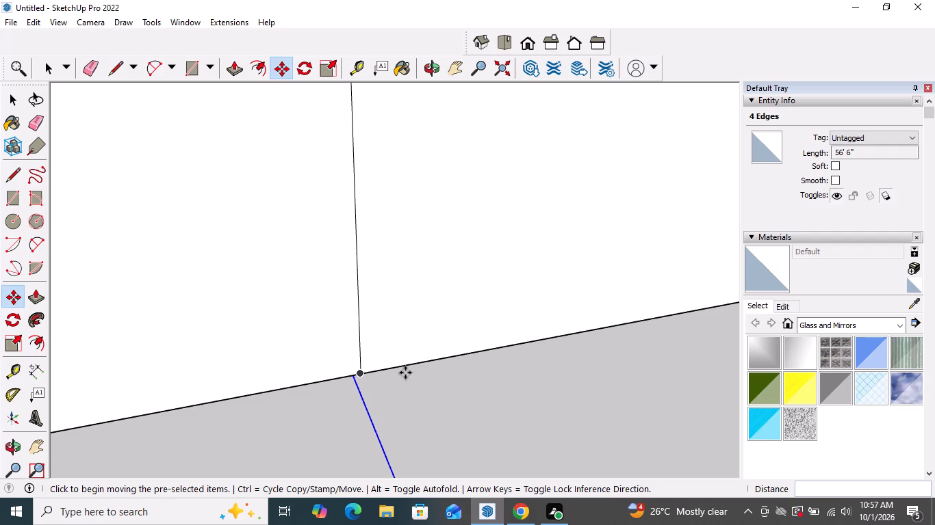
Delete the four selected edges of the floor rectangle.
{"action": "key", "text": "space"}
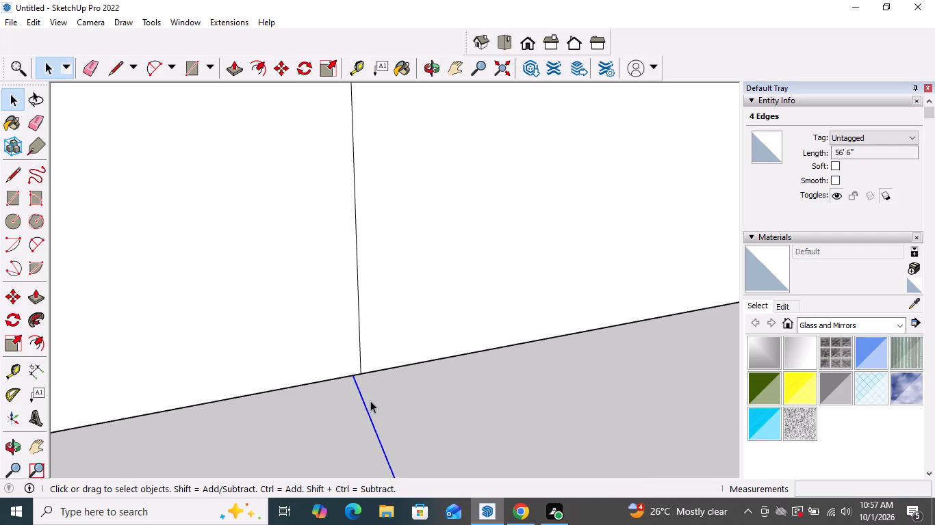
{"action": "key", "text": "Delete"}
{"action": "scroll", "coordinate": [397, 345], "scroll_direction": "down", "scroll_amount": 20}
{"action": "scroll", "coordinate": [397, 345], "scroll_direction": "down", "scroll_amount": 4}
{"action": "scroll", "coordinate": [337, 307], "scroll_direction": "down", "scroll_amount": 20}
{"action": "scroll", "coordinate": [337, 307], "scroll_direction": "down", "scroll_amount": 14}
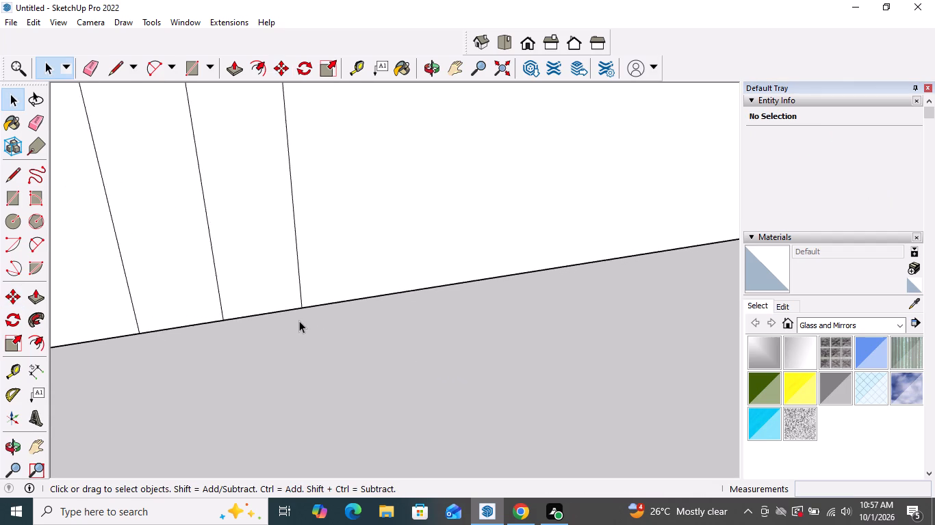
Draw a line about 25' 8" long across the floor, perpendicular to the back wall, from the inner bottom corner of the striped panel beside the side wall.
{"action": "scroll", "coordinate": [299, 321], "scroll_direction": "down", "scroll_amount": 20}
{"action": "scroll", "coordinate": [299, 321], "scroll_direction": "down", "scroll_amount": 10}
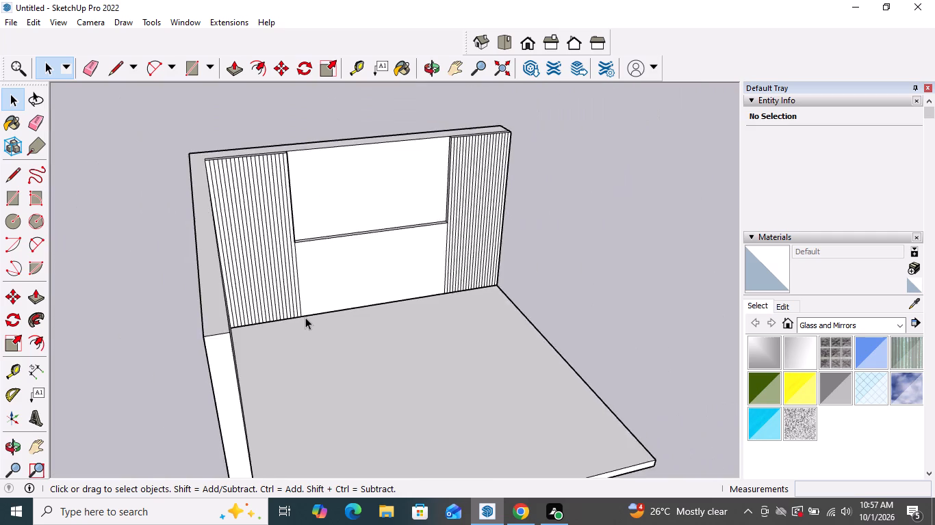
{"action": "scroll", "coordinate": [307, 317], "scroll_direction": "down", "scroll_amount": 2}
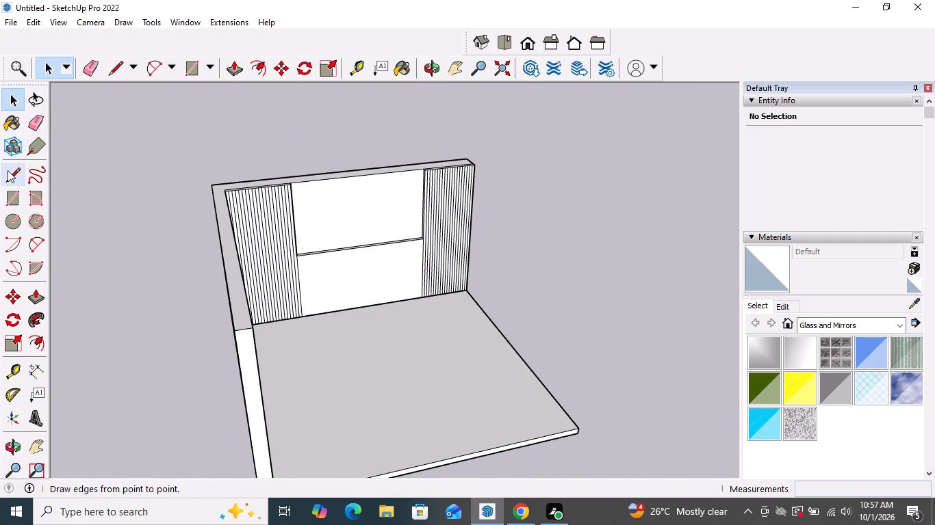
{"action": "left_click", "coordinate": [8, 170]}
{"action": "scroll", "coordinate": [329, 349], "scroll_direction": "up", "scroll_amount": 10}
{"action": "scroll", "coordinate": [290, 278], "scroll_direction": "up", "scroll_amount": 3}
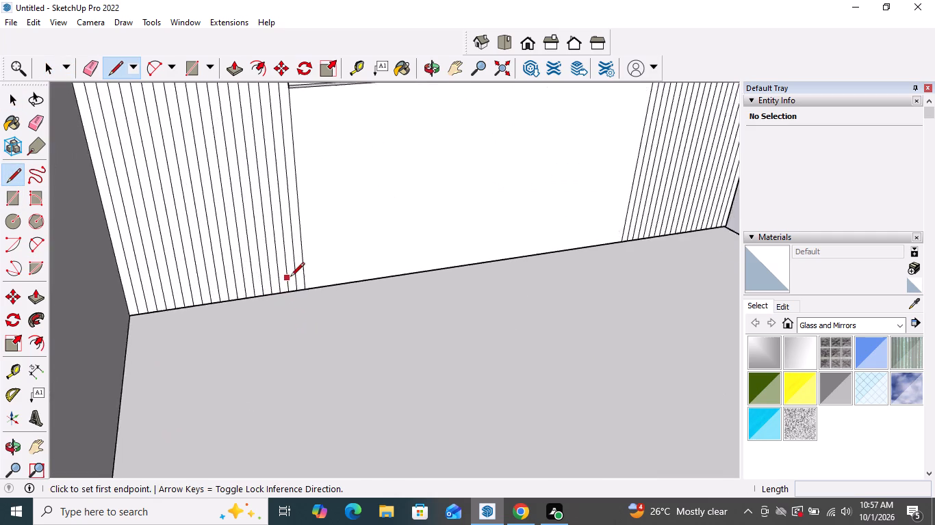
{"action": "scroll", "coordinate": [290, 278], "scroll_direction": "up", "scroll_amount": 2}
{"action": "left_click", "coordinate": [311, 295]}
{"action": "scroll", "coordinate": [305, 274], "scroll_direction": "down", "scroll_amount": 5}
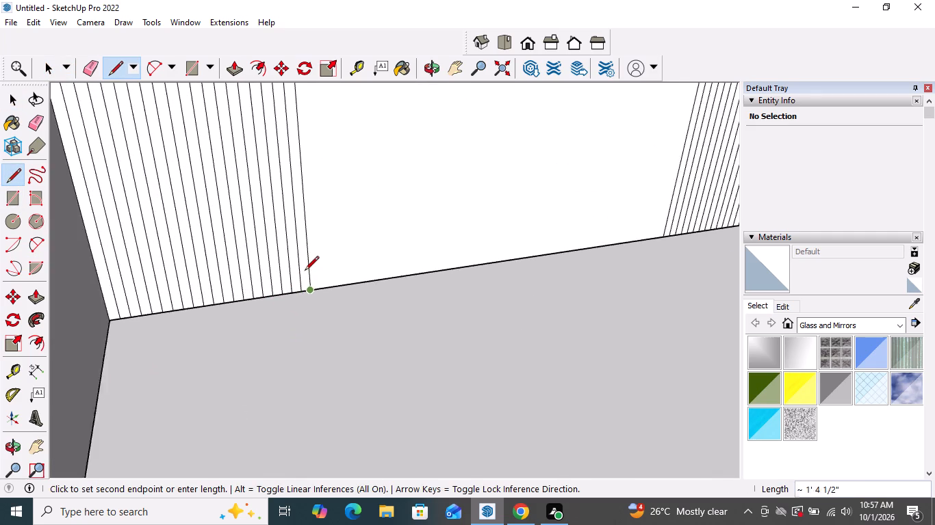
{"action": "scroll", "coordinate": [305, 267], "scroll_direction": "down", "scroll_amount": 10}
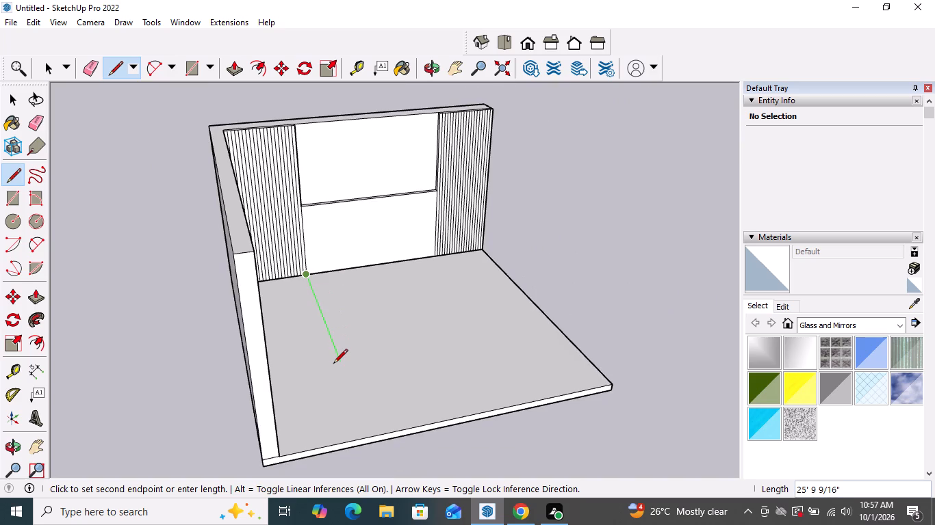
{"action": "left_click", "coordinate": [333, 364]}
Close the floor rectangle with a front edge parallel to the back wall and a return edge to the outer striped panel's inner bottom corner.
{"action": "scroll", "coordinate": [450, 260], "scroll_direction": "up", "scroll_amount": 2}
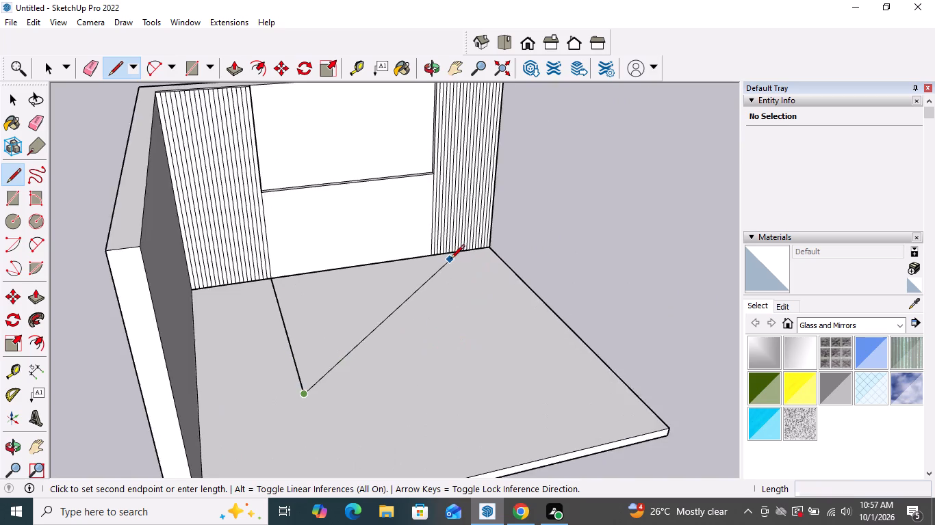
{"action": "scroll", "coordinate": [450, 260], "scroll_direction": "up", "scroll_amount": 11}
{"action": "scroll", "coordinate": [408, 249], "scroll_direction": "down", "scroll_amount": 5}
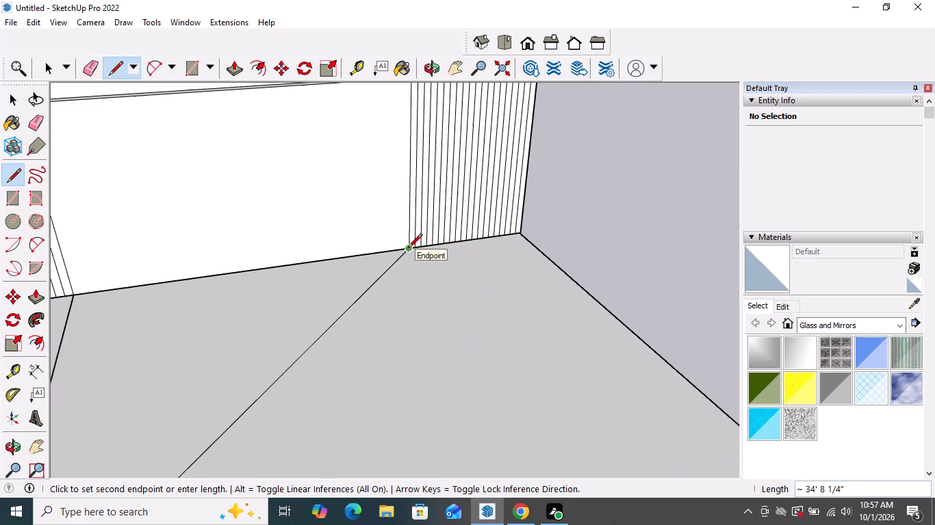
{"action": "scroll", "coordinate": [408, 249], "scroll_direction": "down", "scroll_amount": 10}
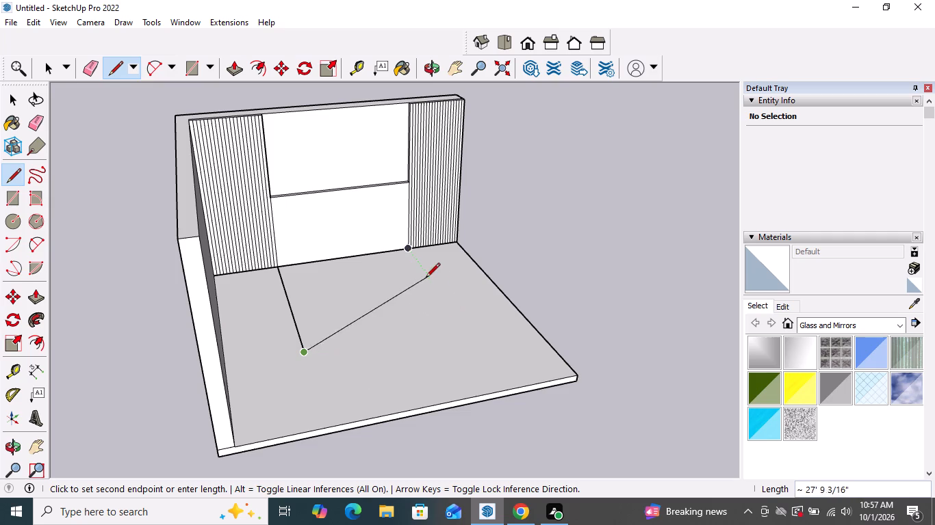
{"action": "middle_click_drag", "start_coordinate": [447, 325], "coordinate": [257, 361]}
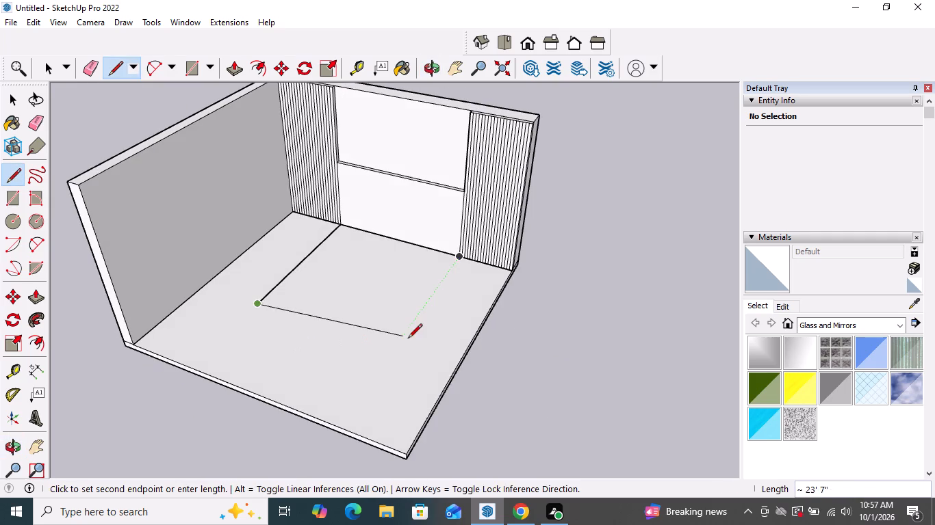
{"action": "middle_click_drag", "start_coordinate": [409, 345], "coordinate": [407, 403]}
{"action": "left_click", "coordinate": [389, 369]}
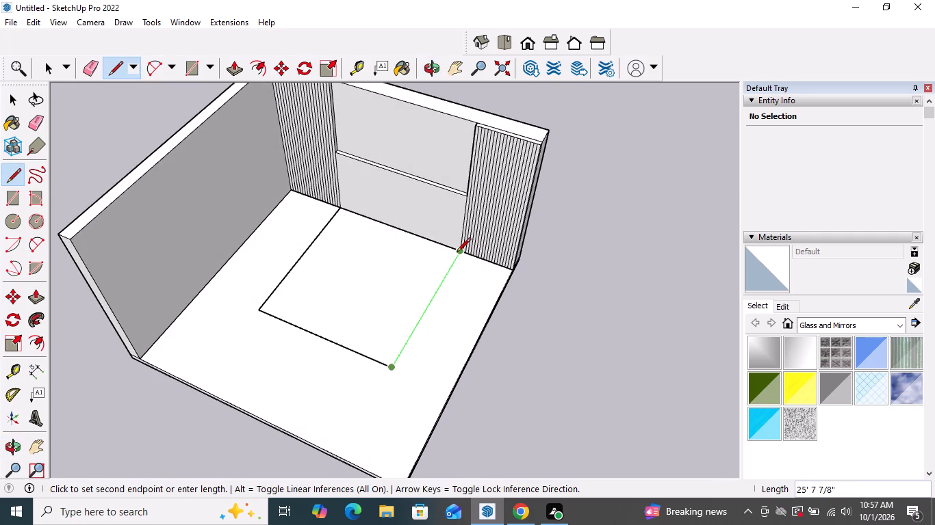
{"action": "scroll", "coordinate": [457, 253], "scroll_direction": "up", "scroll_amount": 15}
{"action": "left_click", "coordinate": [472, 243]}
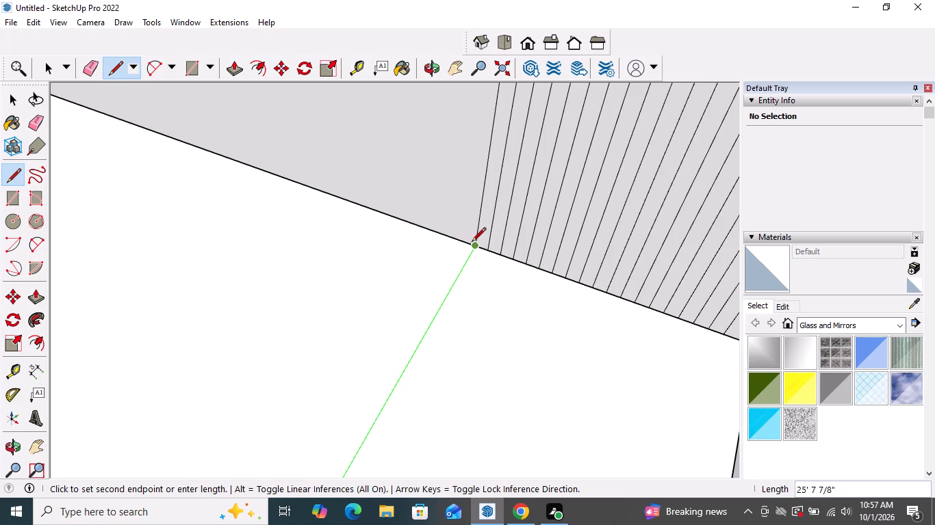
{"action": "scroll", "coordinate": [503, 324], "scroll_direction": "down", "scroll_amount": 15}
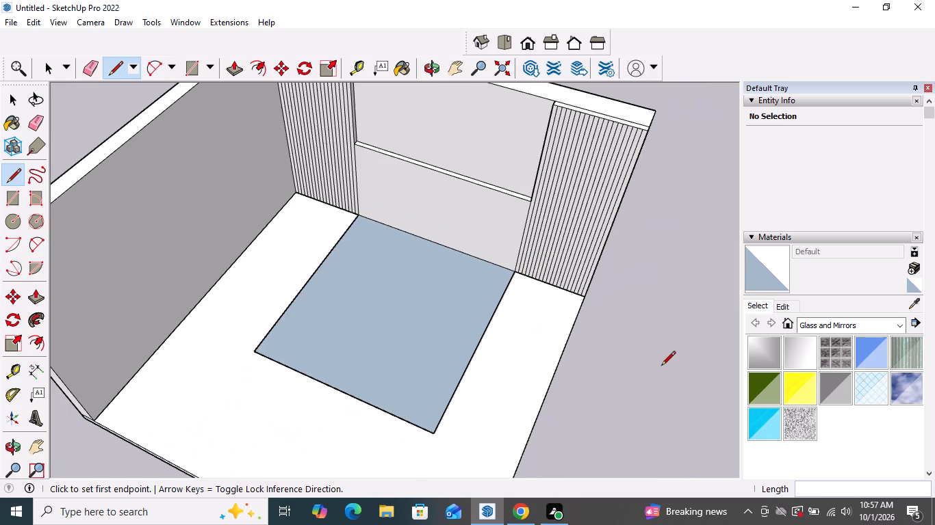
Push/Pull the floor rectangle up about 3' 4" to form a raised platform in front of the centre panel.
{"action": "key", "text": "space"}
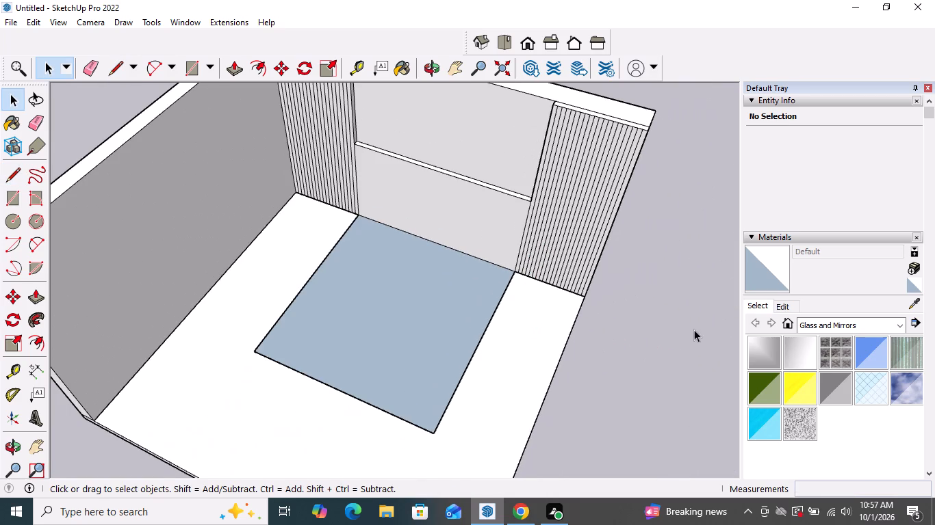
{"action": "scroll", "coordinate": [624, 319], "scroll_direction": "down", "scroll_amount": 5}
{"action": "left_click", "coordinate": [493, 321]}
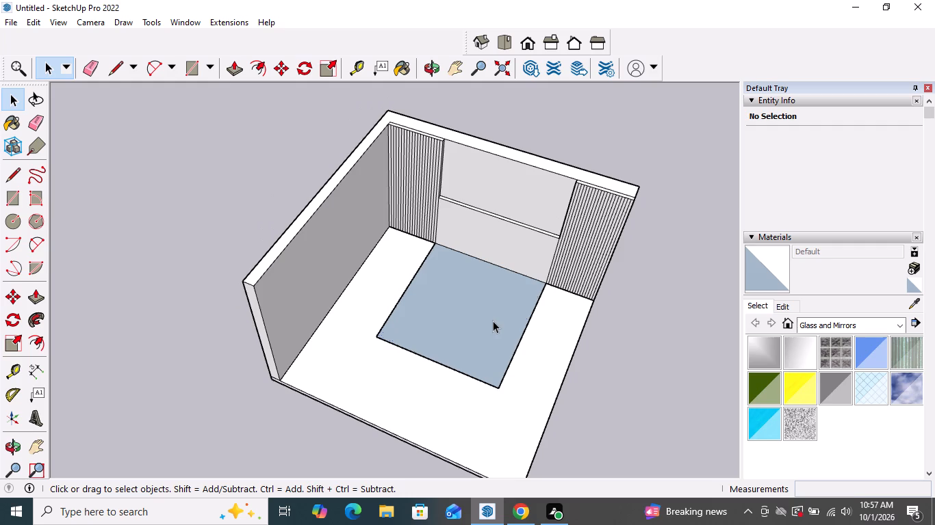
{"action": "left_click", "coordinate": [39, 291]}
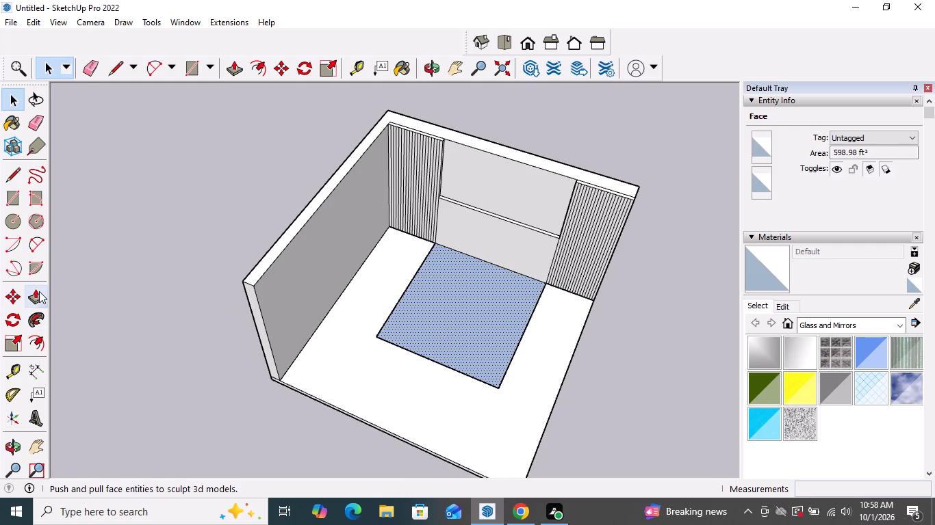
{"action": "left_click", "coordinate": [493, 310]}
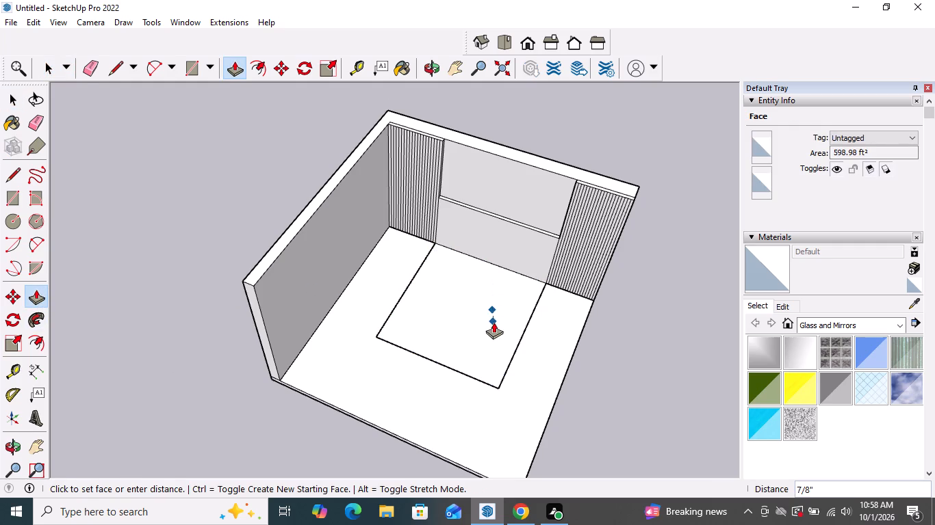
{"action": "middle_click_drag", "start_coordinate": [498, 335], "coordinate": [551, 222]}
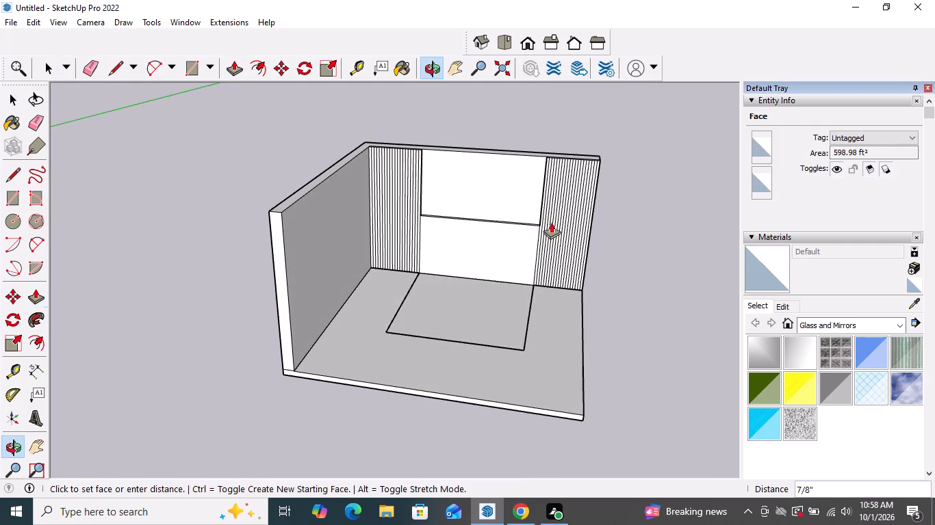
{"action": "middle_click_drag", "start_coordinate": [500, 316], "coordinate": [533, 213]}
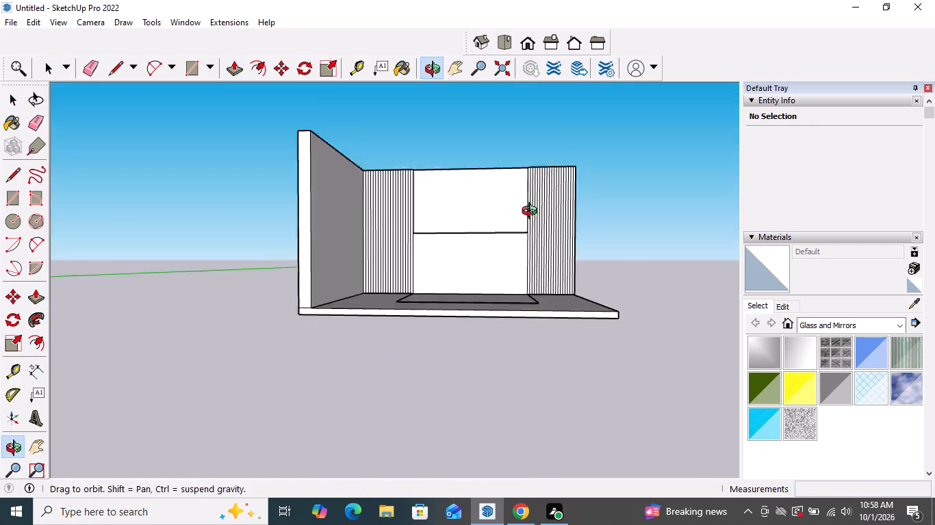
{"action": "middle_click_drag", "start_coordinate": [533, 213], "coordinate": [567, 136]}
{"action": "middle_click_drag", "start_coordinate": [551, 196], "coordinate": [541, 229]}
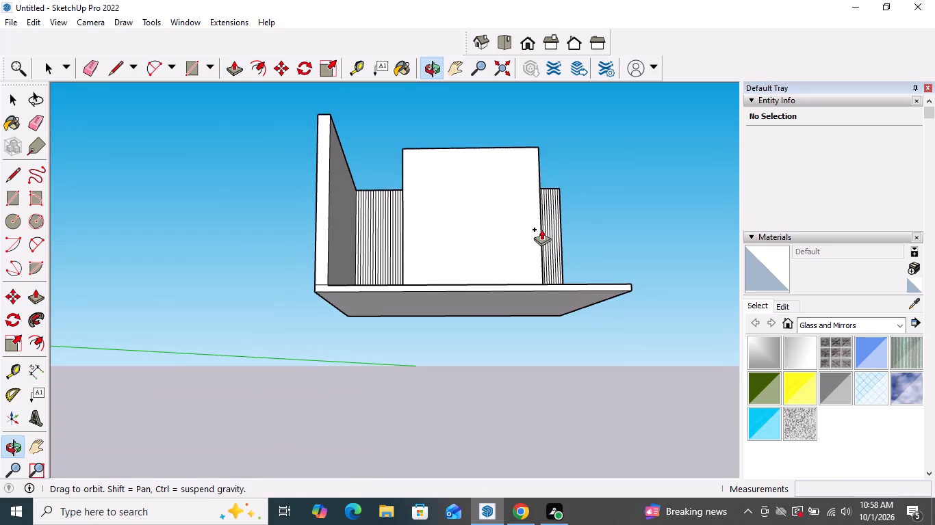
{"action": "middle_click_drag", "start_coordinate": [535, 232], "coordinate": [528, 288]}
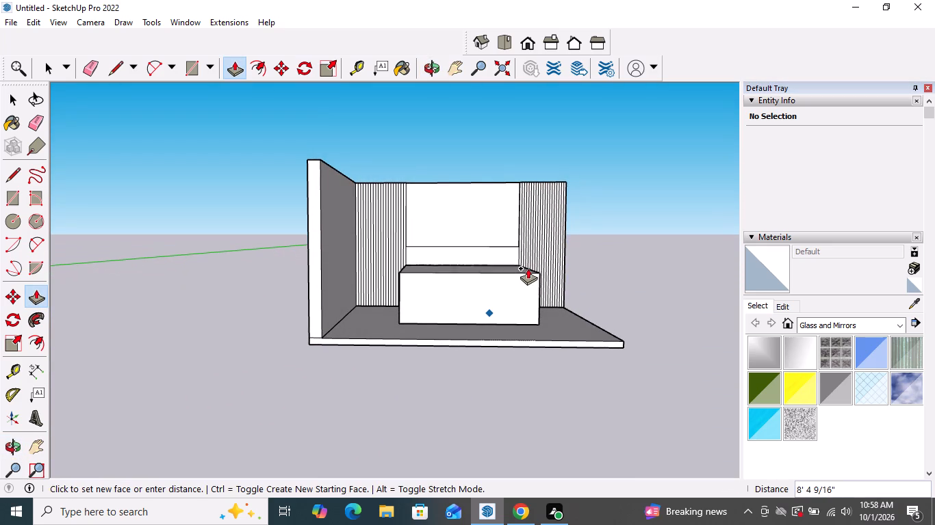
{"action": "middle_click_drag", "start_coordinate": [528, 254], "coordinate": [523, 293]}
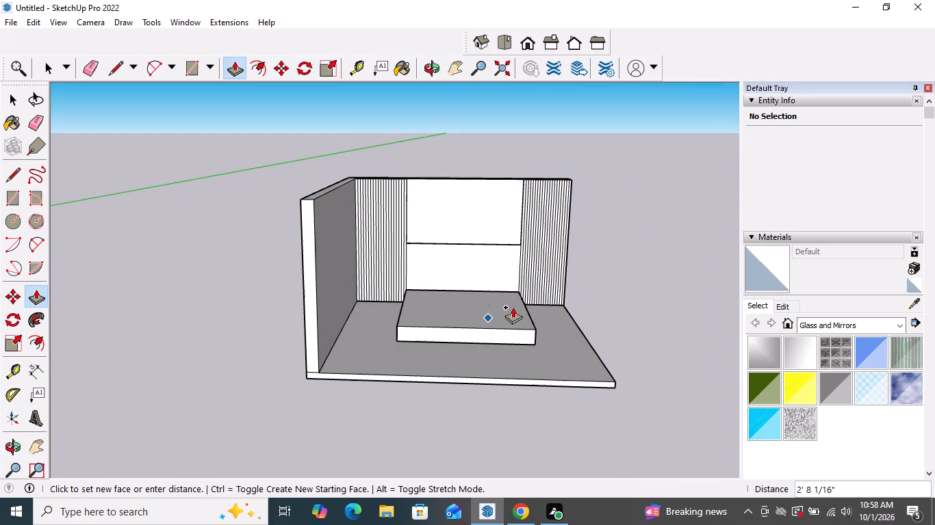
{"action": "left_click", "coordinate": [513, 303]}
Push/Pull the platform's front face outward about 3' 2" to make the platform longer.
{"action": "middle_click_drag", "start_coordinate": [483, 320], "coordinate": [553, 159]}
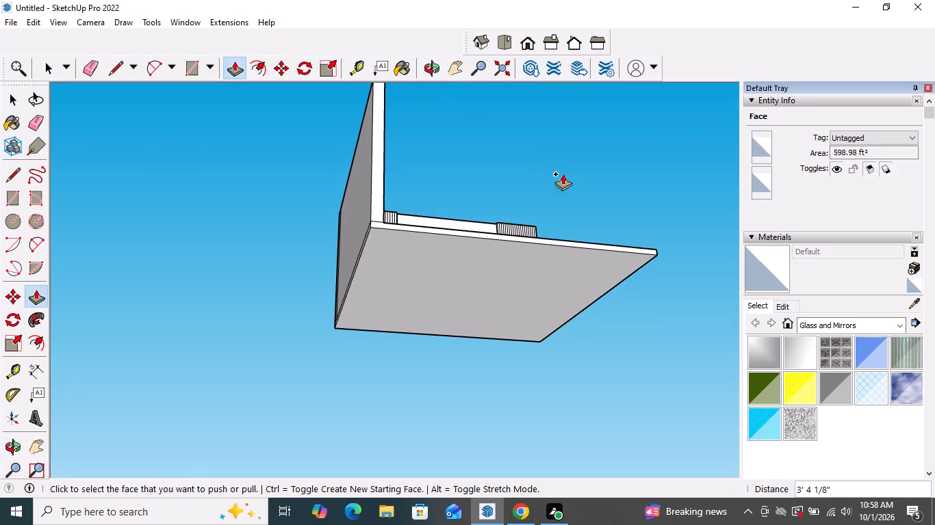
{"action": "middle_click_drag", "start_coordinate": [572, 170], "coordinate": [443, 364]}
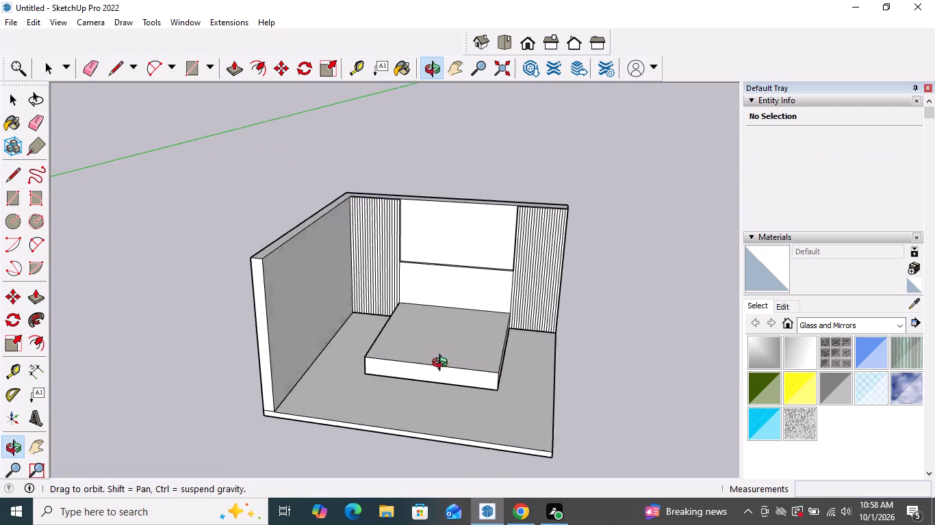
{"action": "middle_click_drag", "start_coordinate": [443, 364], "coordinate": [389, 358]}
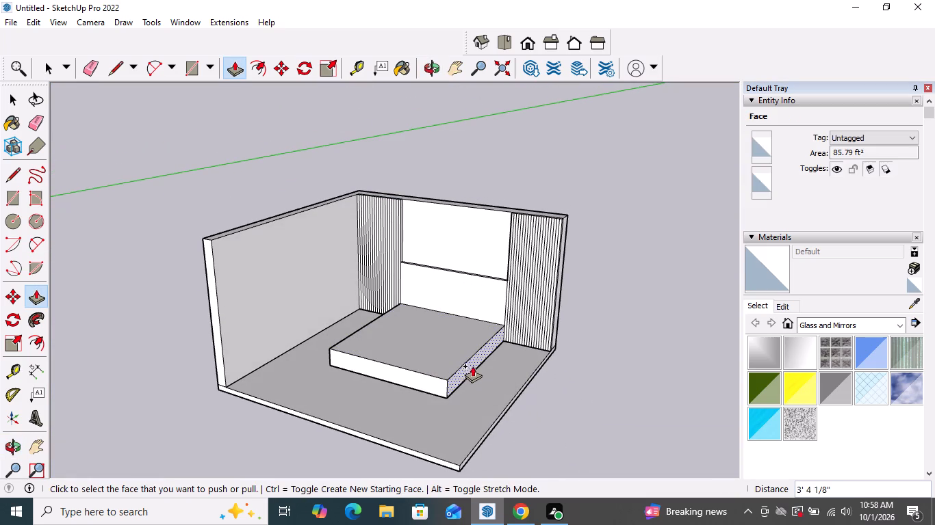
{"action": "middle_click_drag", "start_coordinate": [339, 401], "coordinate": [392, 480]}
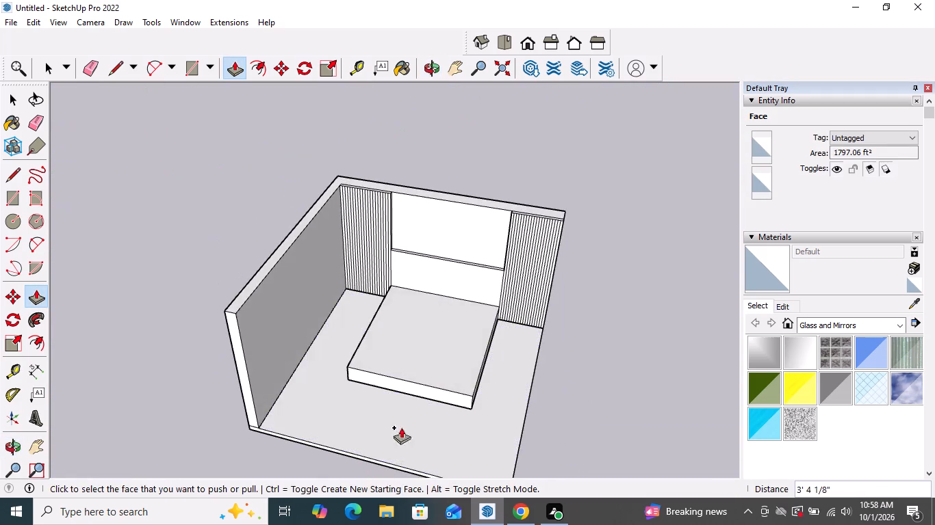
{"action": "scroll", "coordinate": [401, 362], "scroll_direction": "up", "scroll_amount": 1}
{"action": "middle_click_drag", "start_coordinate": [401, 364], "coordinate": [413, 407]}
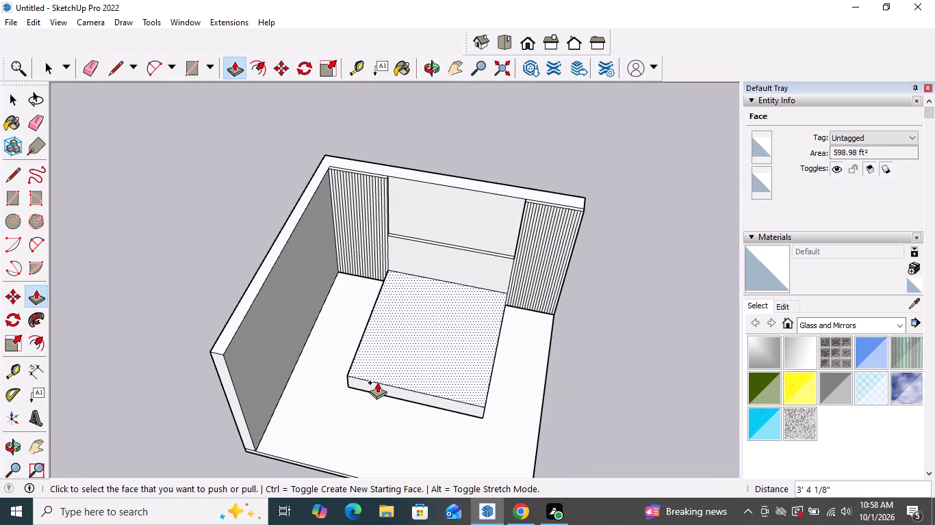
{"action": "left_click", "coordinate": [377, 383]}
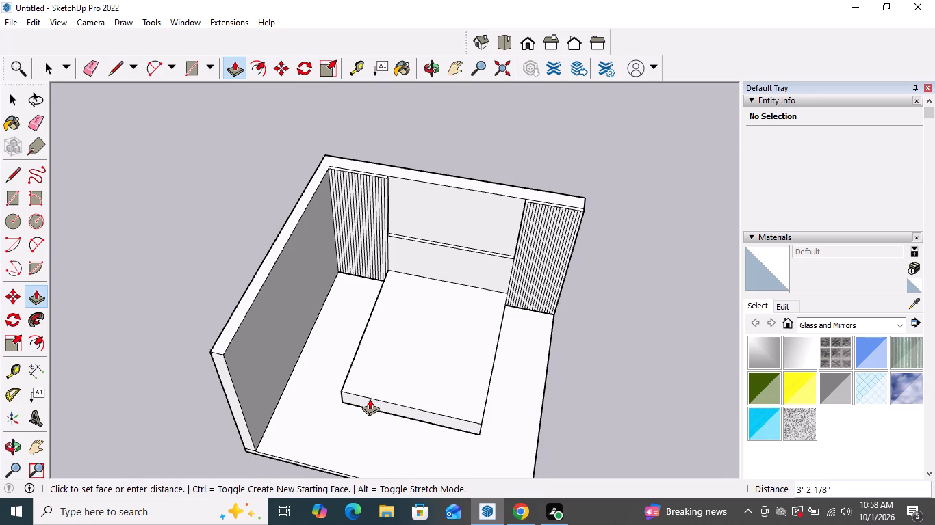
{"action": "left_click", "coordinate": [370, 399]}
Offset the outline of the platform's top face slightly inward to form a narrow border.
{"action": "middle_click_drag", "start_coordinate": [502, 391], "coordinate": [494, 394]}
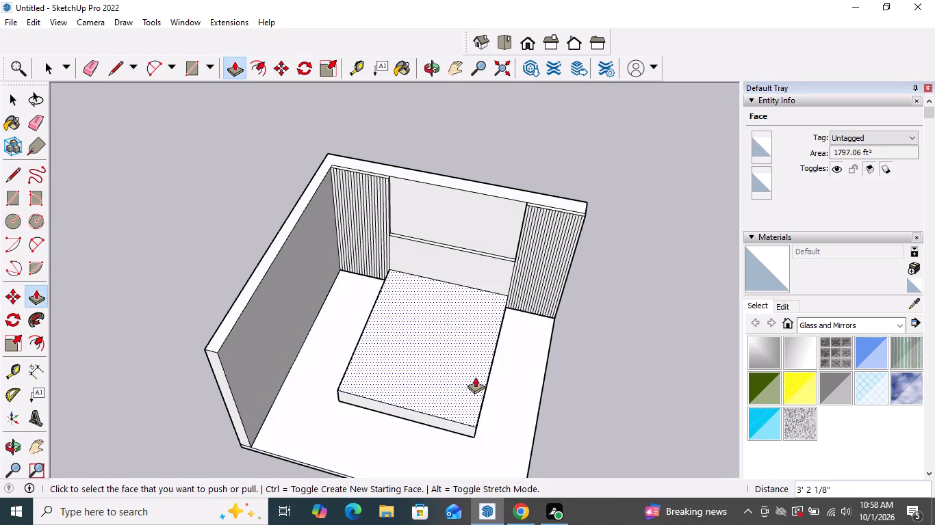
{"action": "left_click", "coordinate": [44, 347]}
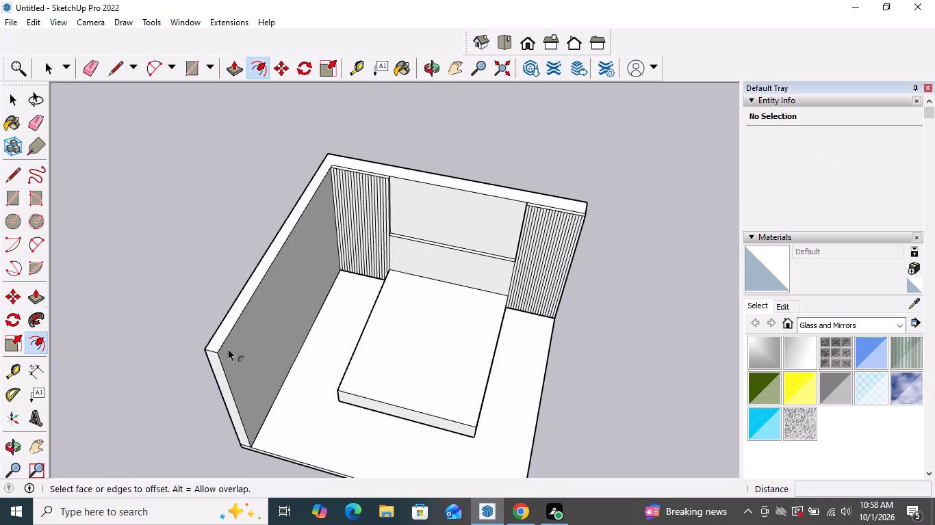
{"action": "left_click", "coordinate": [368, 340]}
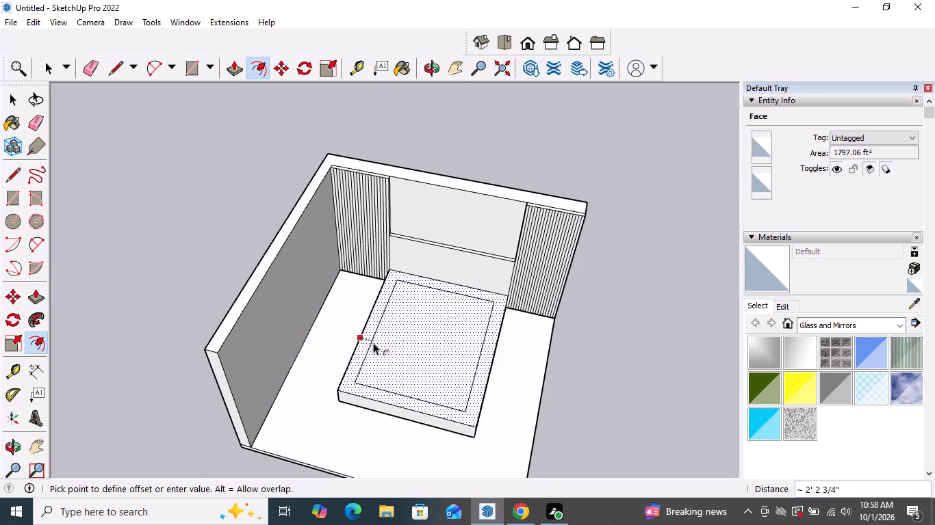
{"action": "scroll", "coordinate": [360, 341], "scroll_direction": "up", "scroll_amount": 2}
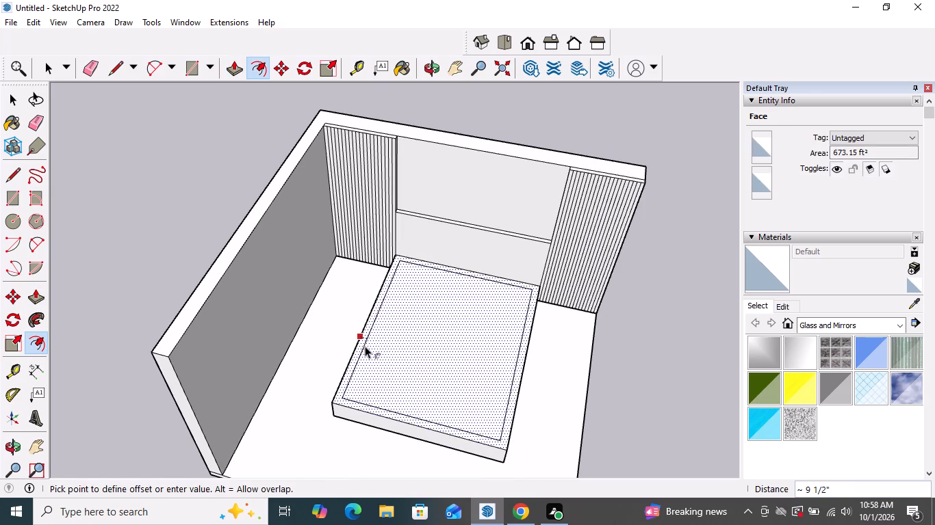
{"action": "left_click", "coordinate": [362, 343]}
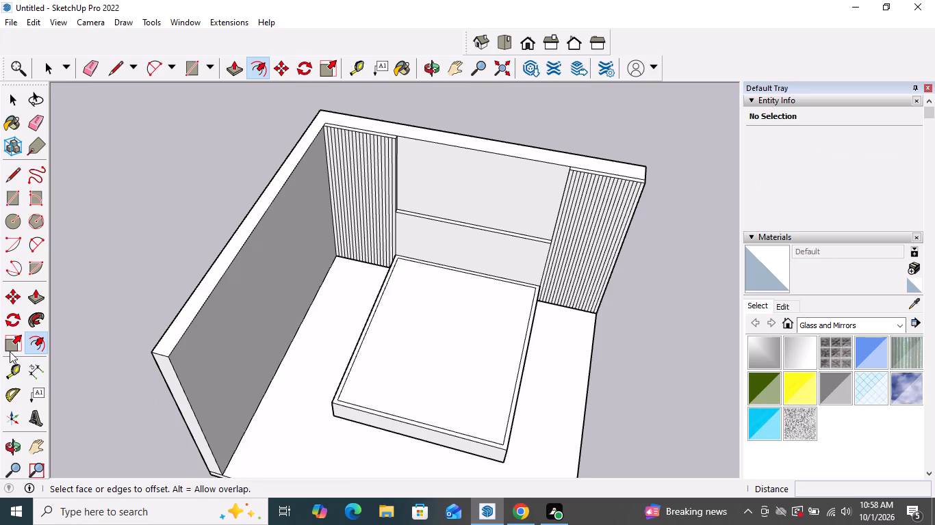
Push/Pull the platform's top face inside the narrow border up about 7" to form a second tier.
{"action": "left_click", "coordinate": [31, 301]}
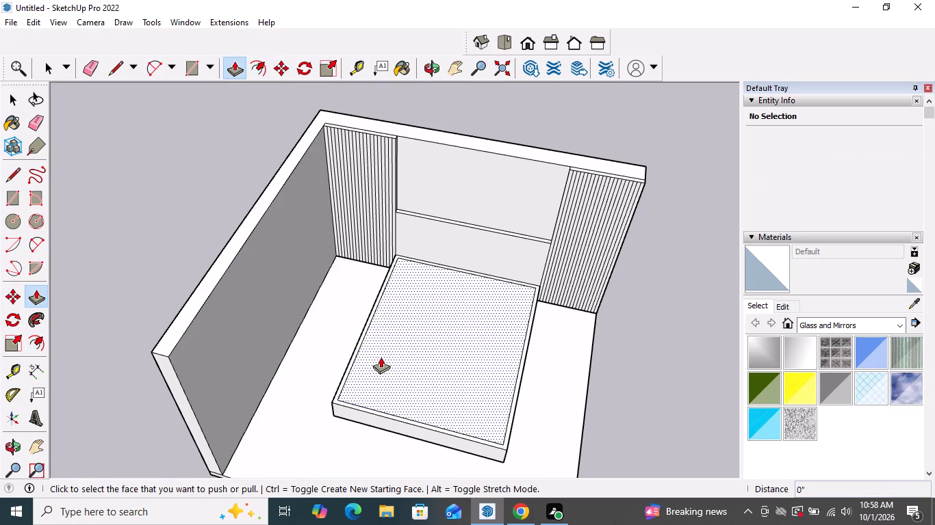
{"action": "left_click", "coordinate": [381, 355]}
{"action": "middle_click_drag", "start_coordinate": [386, 395], "coordinate": [390, 387]}
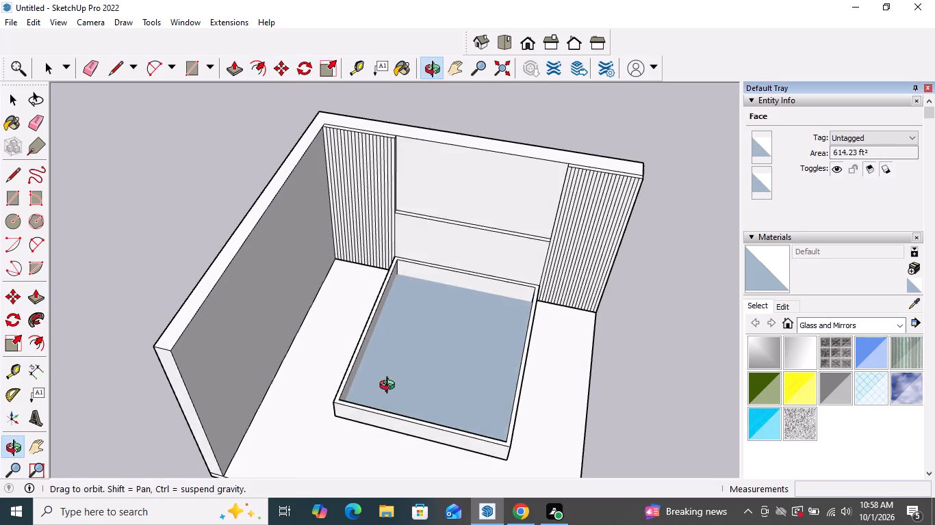
{"action": "middle_click_drag", "start_coordinate": [390, 387], "coordinate": [407, 307]}
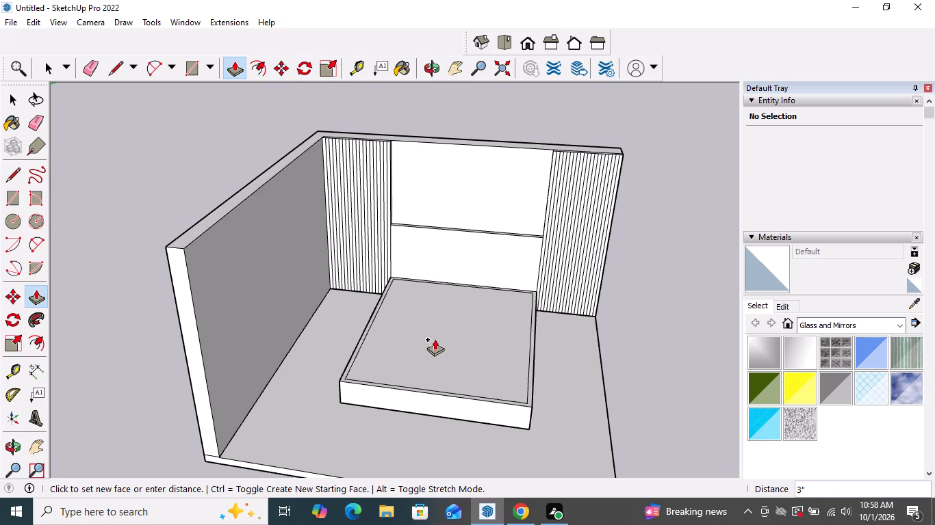
{"action": "scroll", "coordinate": [435, 339], "scroll_direction": "up", "scroll_amount": 2}
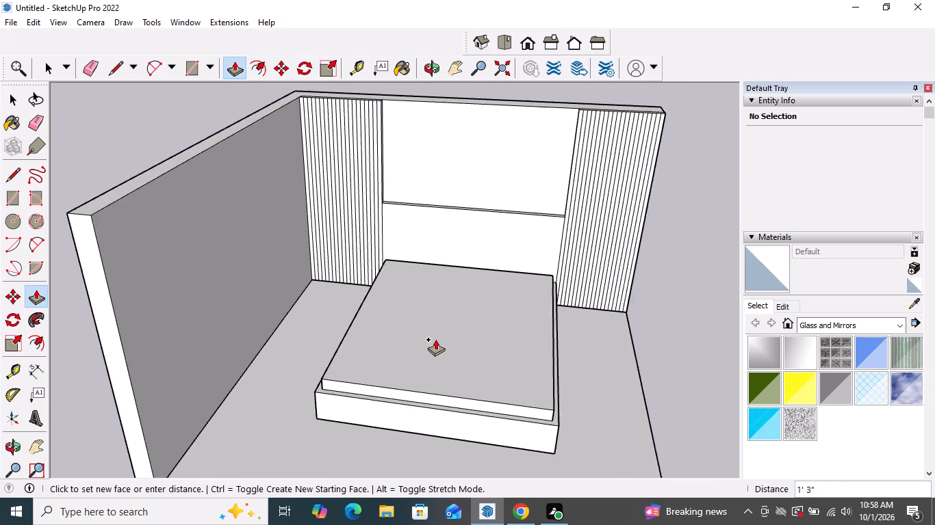
{"action": "scroll", "coordinate": [435, 339], "scroll_direction": "up", "scroll_amount": 3}
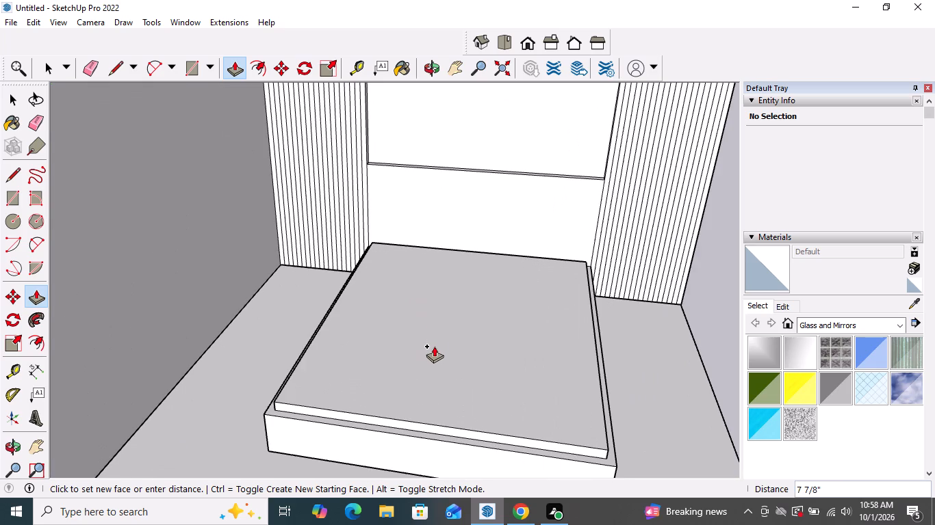
{"action": "left_click", "coordinate": [434, 346]}
{"action": "middle_click_drag", "start_coordinate": [421, 308], "coordinate": [415, 370]}
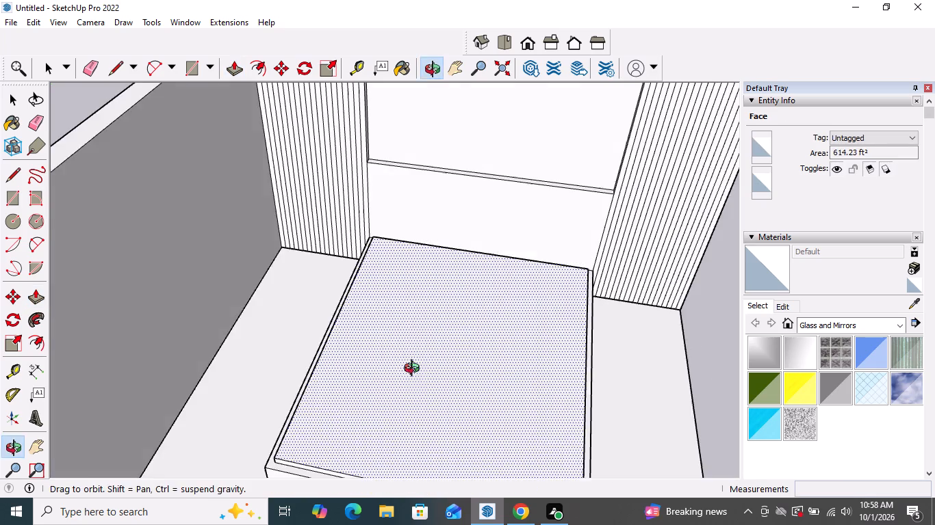
{"action": "middle_click_drag", "start_coordinate": [415, 370], "coordinate": [415, 371]}
{"action": "scroll", "coordinate": [408, 326], "scroll_direction": "down", "scroll_amount": 7}
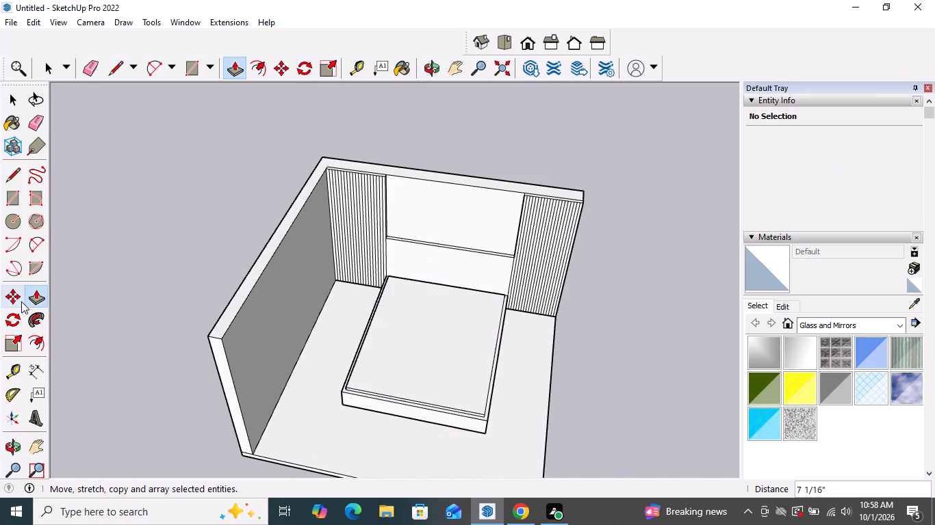
Offset the outline of the second tier's top face inward about 10".
{"action": "left_click", "coordinate": [38, 343]}
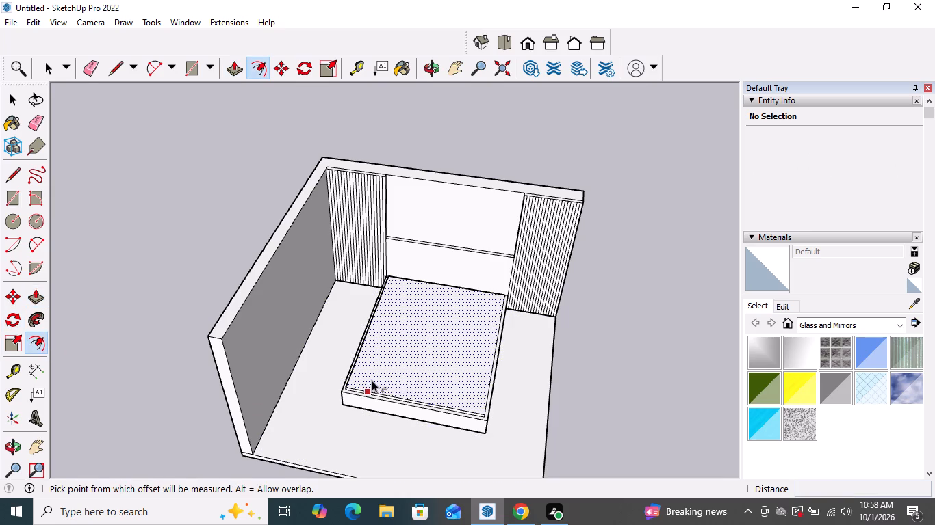
{"action": "left_click", "coordinate": [372, 379]}
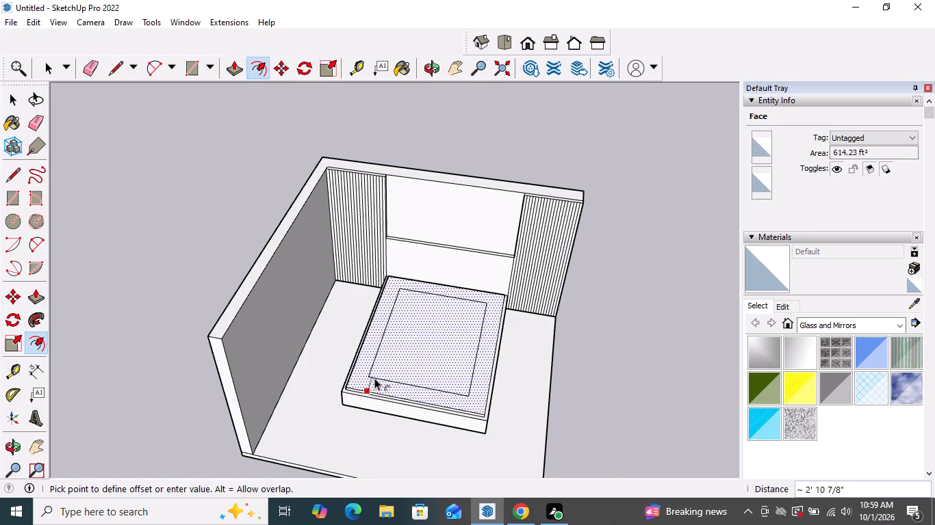
{"action": "scroll", "coordinate": [374, 378], "scroll_direction": "up", "scroll_amount": 7}
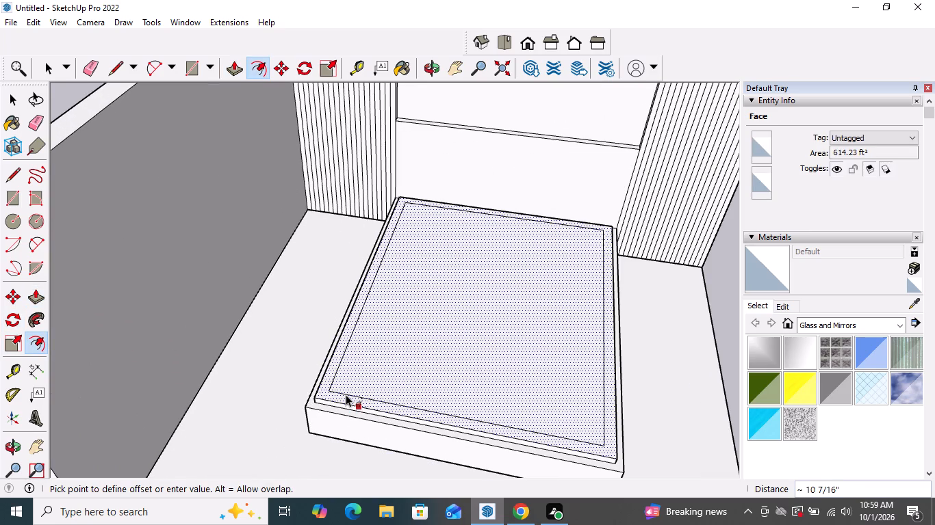
{"action": "left_click", "coordinate": [346, 394]}
{"action": "scroll", "coordinate": [309, 321], "scroll_direction": "down", "scroll_amount": 3}
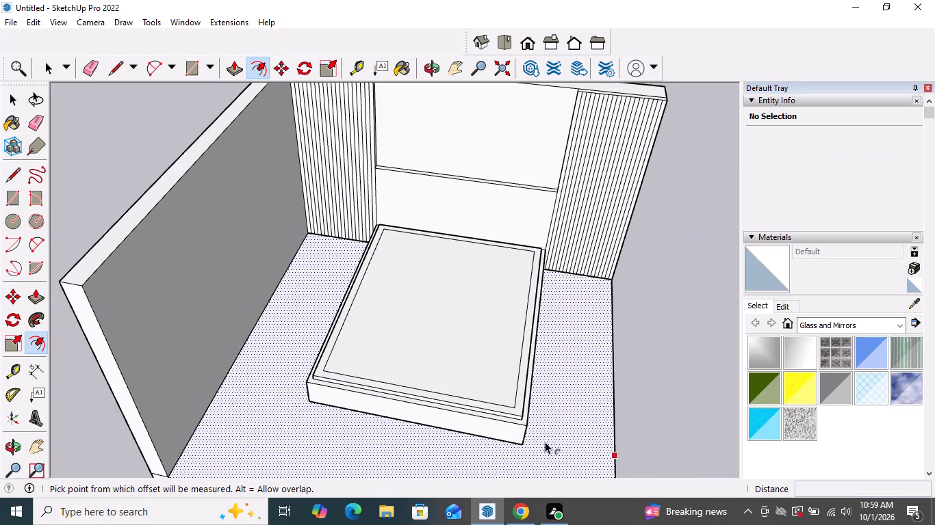
Push/Pull the face inside the new offset up about 1' 8" to form a mattress-like block.
{"action": "middle_click_drag", "start_coordinate": [545, 441], "coordinate": [491, 327]}
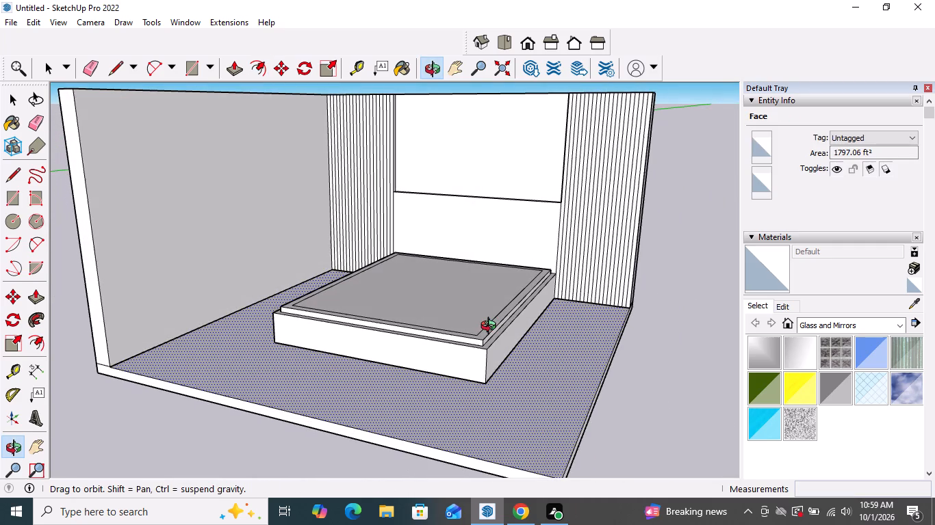
{"action": "middle_click_drag", "start_coordinate": [491, 327], "coordinate": [493, 336]}
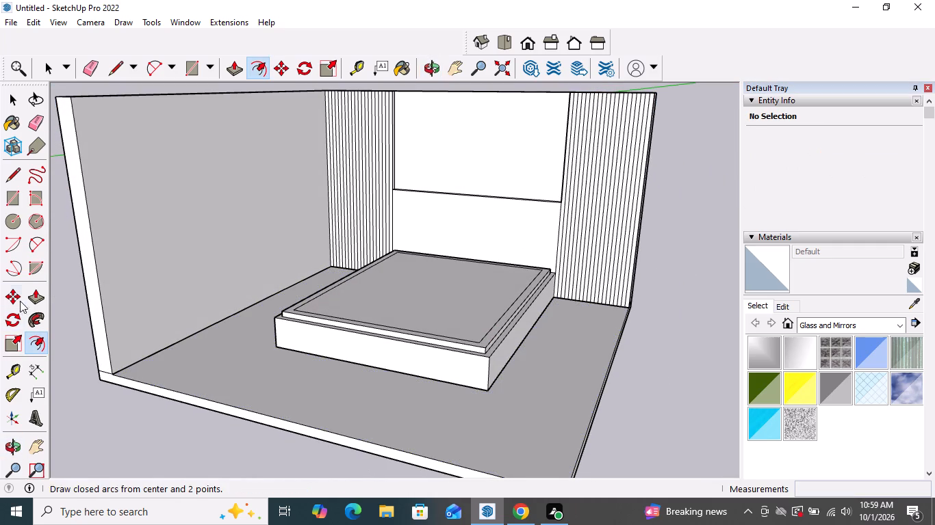
{"action": "left_click", "coordinate": [32, 292]}
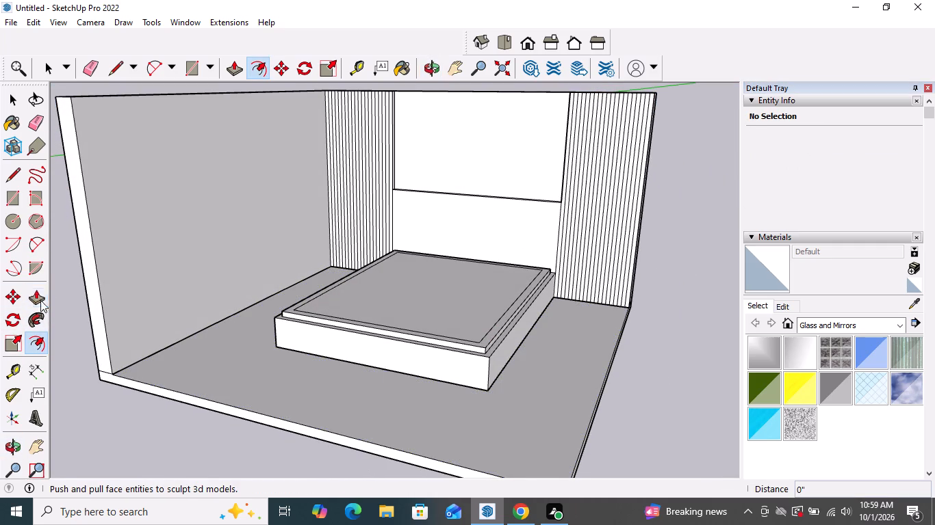
{"action": "middle_click_drag", "start_coordinate": [412, 359], "coordinate": [426, 453]}
{"action": "left_click", "coordinate": [416, 352]}
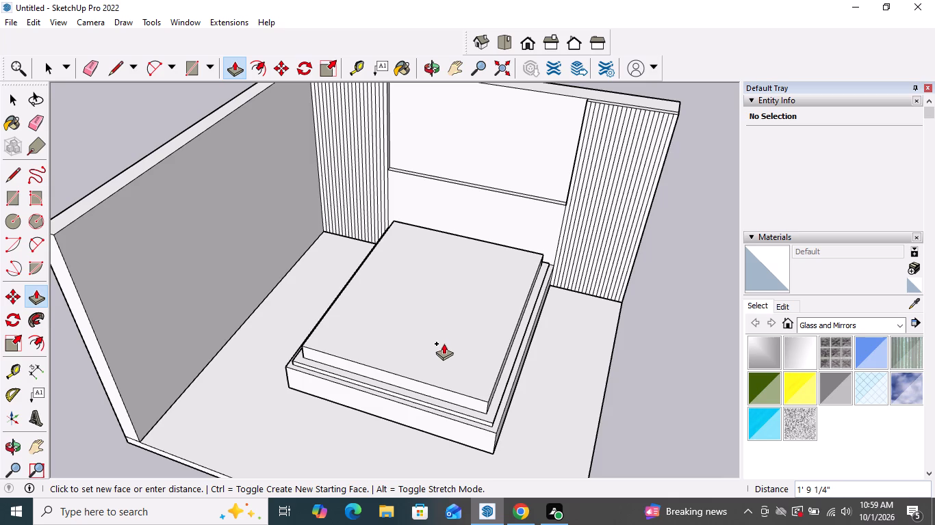
{"action": "left_click", "coordinate": [444, 343]}
Push/Pull the mattress block's top face back down about 8" to make the block thinner.
{"action": "middle_click_drag", "start_coordinate": [520, 347], "coordinate": [541, 242]}
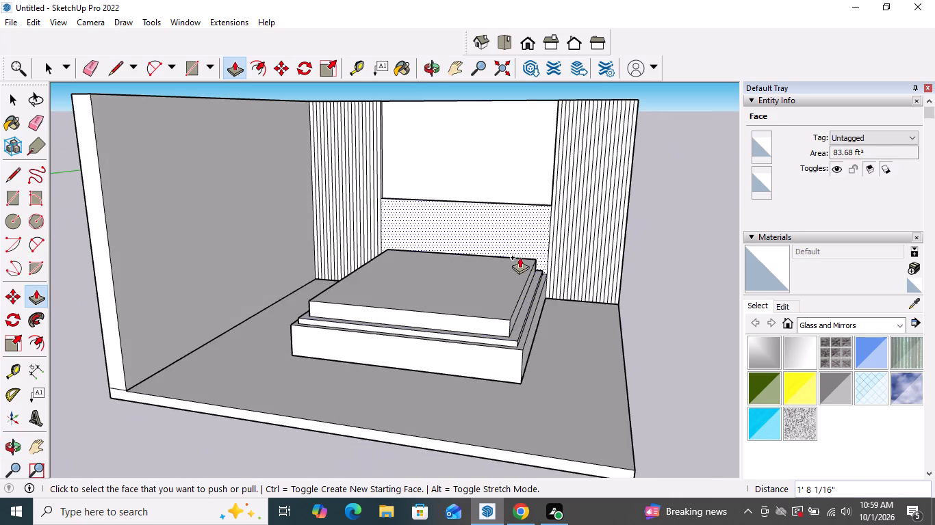
{"action": "left_click", "coordinate": [436, 288]}
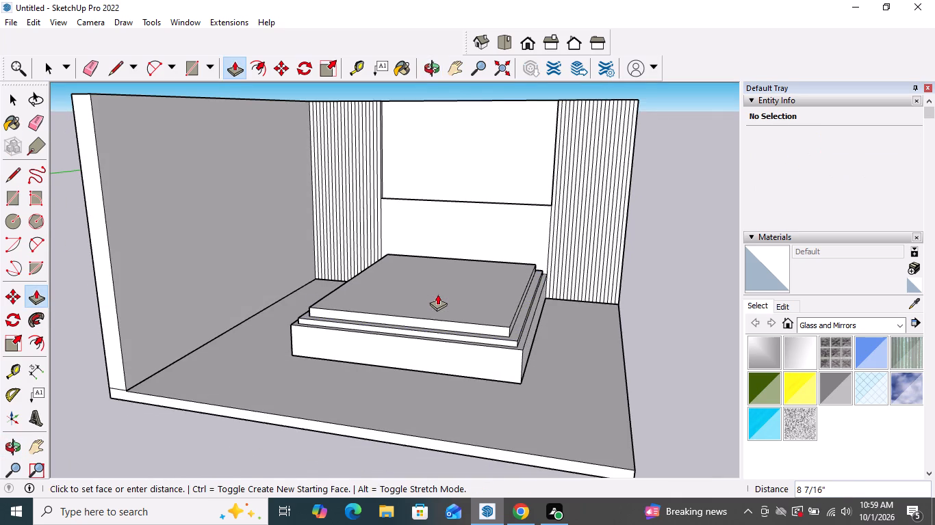
{"action": "left_click", "coordinate": [439, 288]}
{"action": "key", "text": "space"}
Draw tangent two-point arcs about 1' 7" across at both front corners of the mattress block's top face.
{"action": "middle_click_drag", "start_coordinate": [442, 293], "coordinate": [450, 332]}
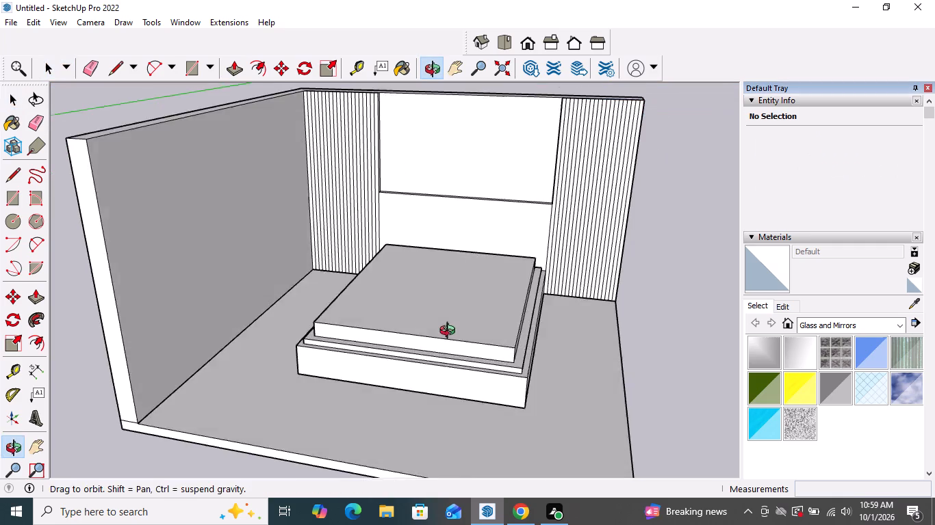
{"action": "middle_click_drag", "start_coordinate": [450, 332], "coordinate": [475, 450]}
{"action": "middle_click_drag", "start_coordinate": [481, 420], "coordinate": [460, 444]}
{"action": "scroll", "coordinate": [460, 444], "scroll_direction": "up", "scroll_amount": 2}
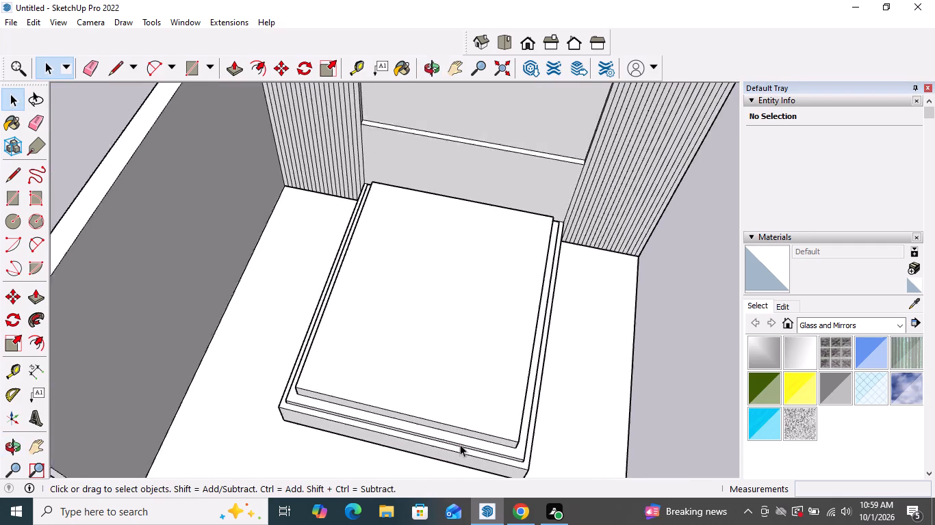
{"action": "scroll", "coordinate": [460, 444], "scroll_direction": "up", "scroll_amount": 2}
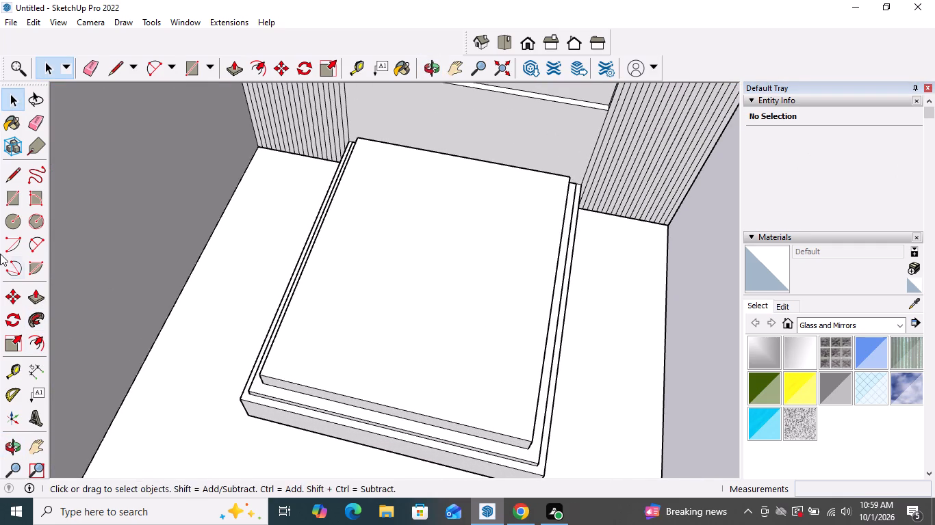
{"action": "left_click", "coordinate": [31, 242]}
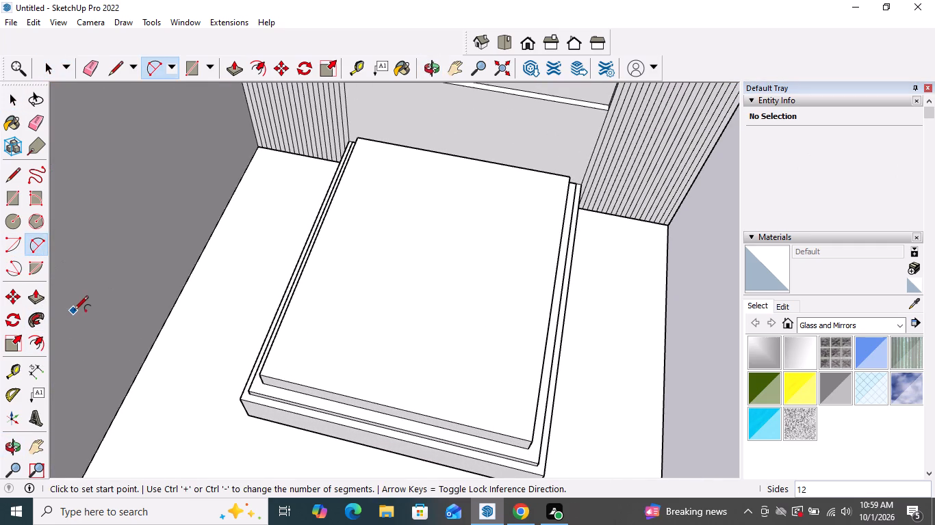
{"action": "middle_click_drag", "start_coordinate": [233, 330], "coordinate": [242, 392]}
{"action": "scroll", "coordinate": [275, 409], "scroll_direction": "up", "scroll_amount": 5}
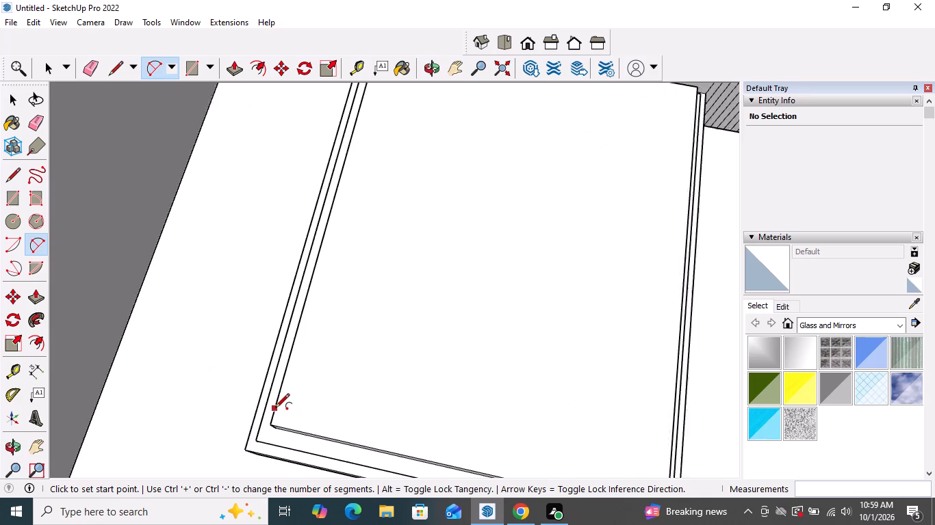
{"action": "left_click", "coordinate": [277, 403]}
{"action": "double_click", "coordinate": [290, 434]}
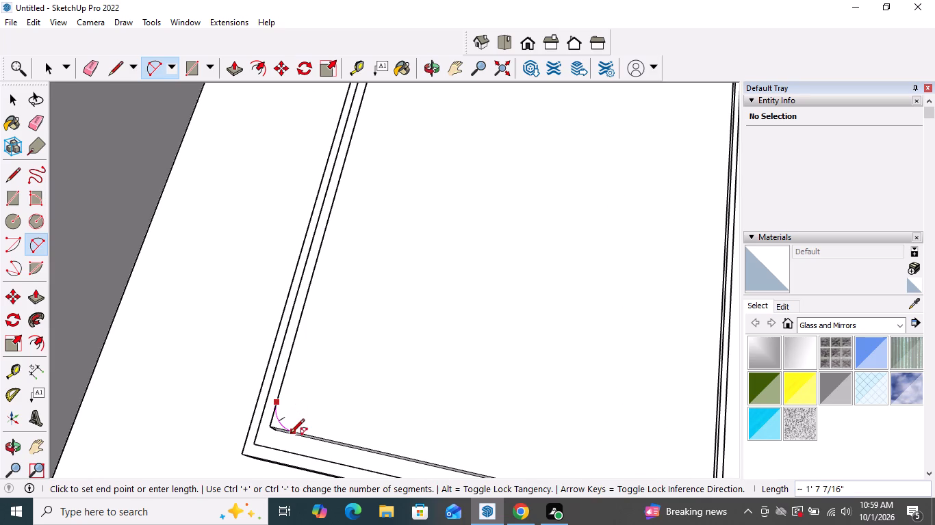
{"action": "scroll", "coordinate": [311, 384], "scroll_direction": "down", "scroll_amount": 4}
{"action": "scroll", "coordinate": [372, 323], "scroll_direction": "down", "scroll_amount": 3}
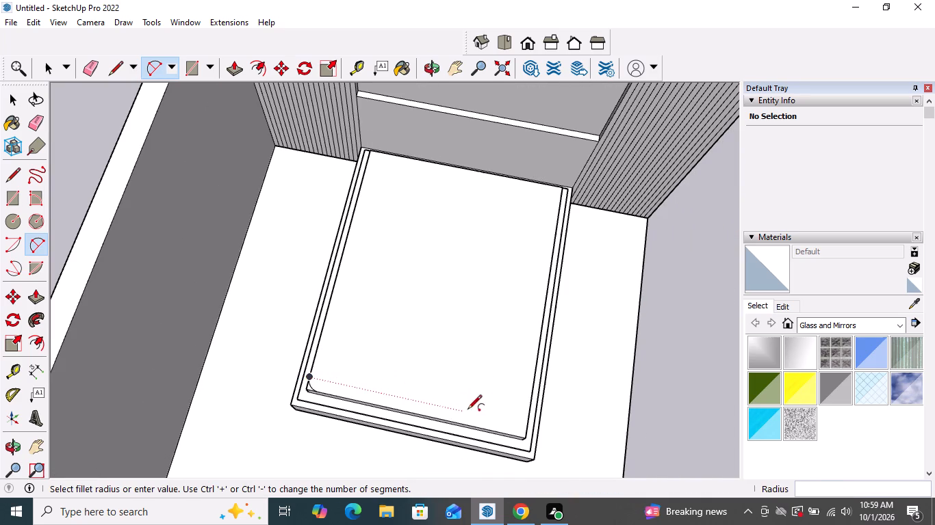
{"action": "left_click", "coordinate": [528, 426]}
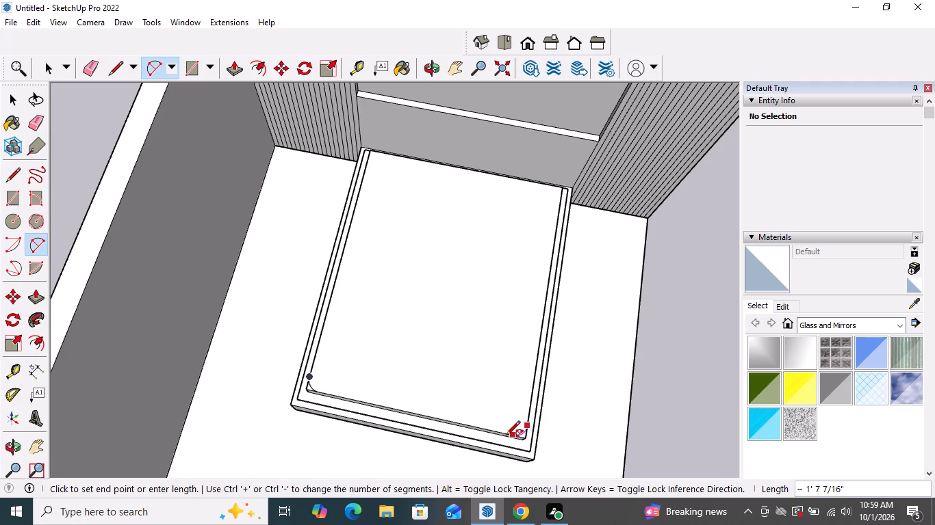
{"action": "double_click", "coordinate": [506, 436]}
{"action": "key", "text": "space"}
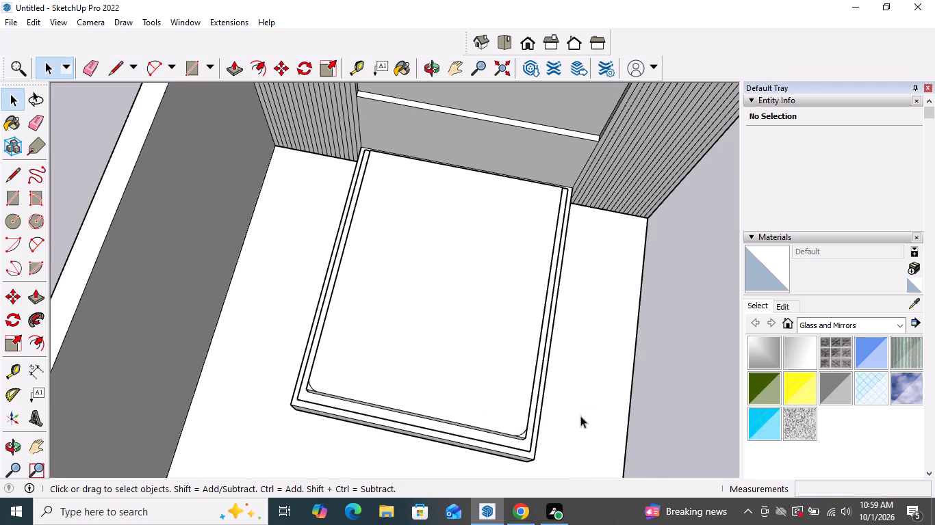
Push/Pull the waste outside the arc down about 1' 7" at the mattress block's front corner farther from the side wall.
{"action": "scroll", "coordinate": [519, 445], "scroll_direction": "up", "scroll_amount": 8}
{"action": "scroll", "coordinate": [504, 312], "scroll_direction": "down", "scroll_amount": 3}
{"action": "middle_click_drag", "start_coordinate": [525, 397], "coordinate": [525, 385]}
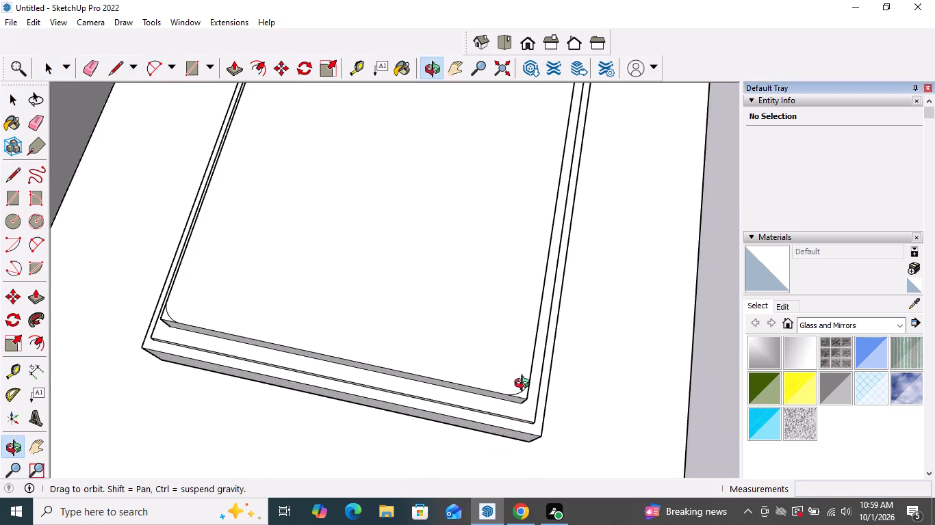
{"action": "middle_click_drag", "start_coordinate": [525, 385], "coordinate": [524, 353]}
{"action": "left_click", "coordinate": [33, 300]}
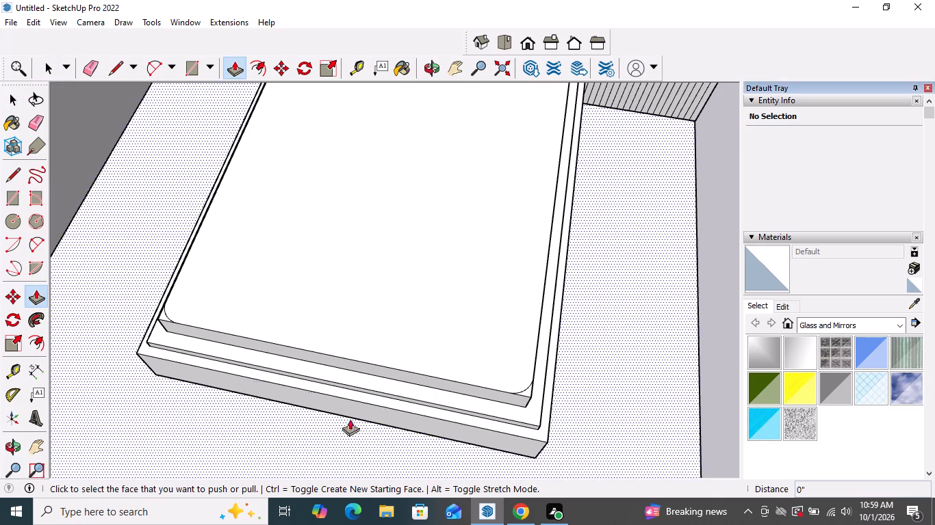
{"action": "scroll", "coordinate": [522, 405], "scroll_direction": "up", "scroll_amount": 5}
{"action": "left_click", "coordinate": [532, 380]}
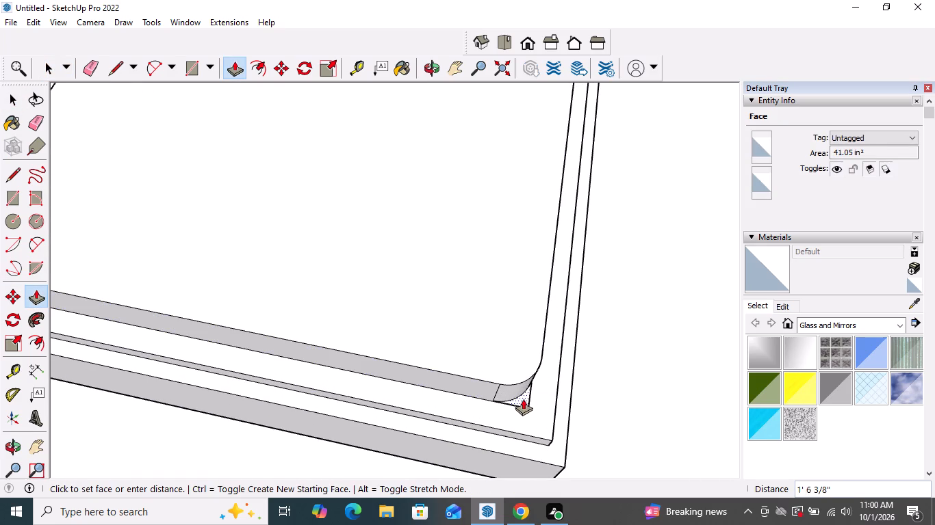
{"action": "left_click", "coordinate": [522, 400]}
Push/Pull the waste outside the arc down about 1' 7" at the mattress block's front corner nearest the side wall.
{"action": "scroll", "coordinate": [559, 390], "scroll_direction": "down", "scroll_amount": 6}
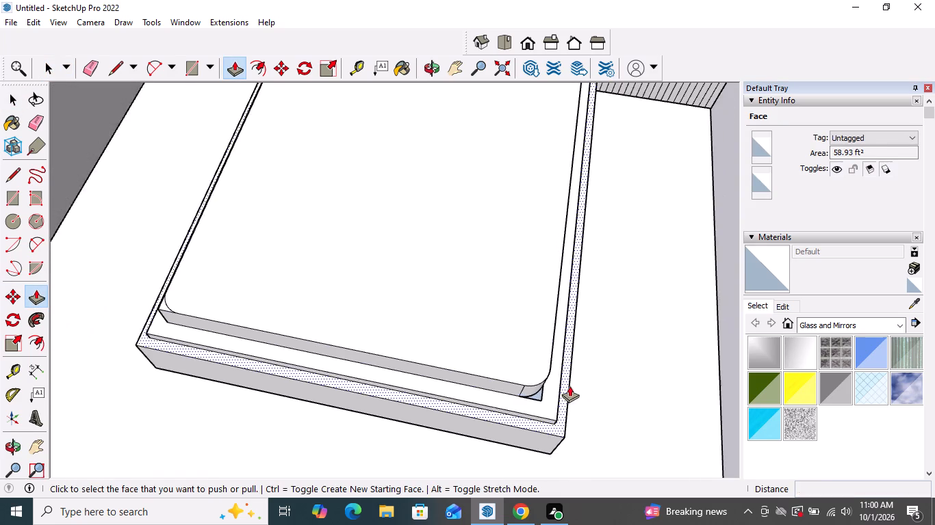
{"action": "scroll", "coordinate": [569, 386], "scroll_direction": "down", "scroll_amount": 1}
{"action": "scroll", "coordinate": [248, 349], "scroll_direction": "up", "scroll_amount": 7}
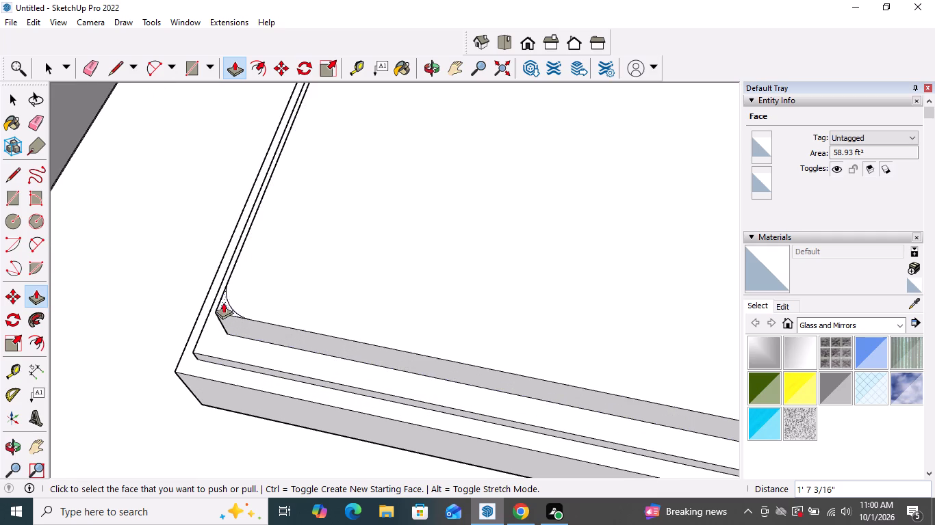
{"action": "left_click", "coordinate": [227, 308]}
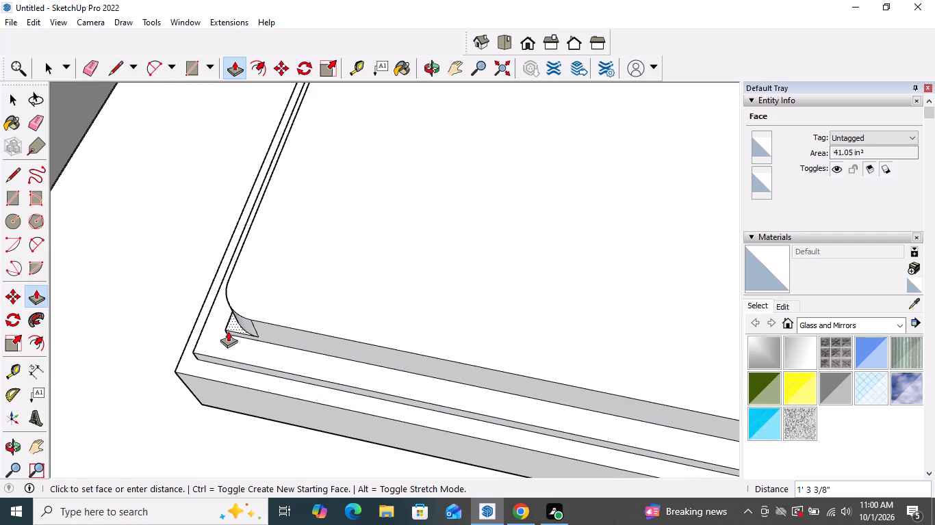
{"action": "left_click", "coordinate": [231, 338]}
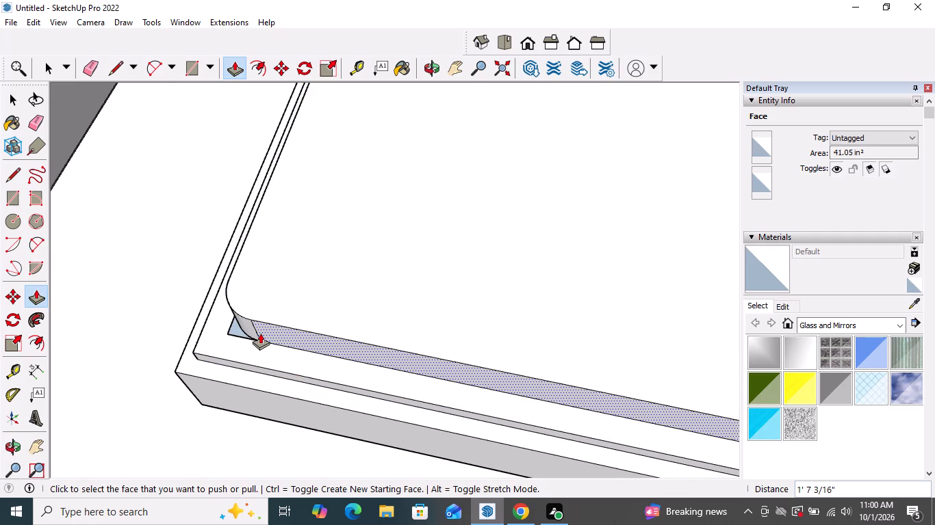
{"action": "key", "text": "space"}
Trace short lines over the leftover waste outlines at both front corners of the mattress base to fill in their faces.
{"action": "scroll", "coordinate": [235, 325], "scroll_direction": "up", "scroll_amount": 9}
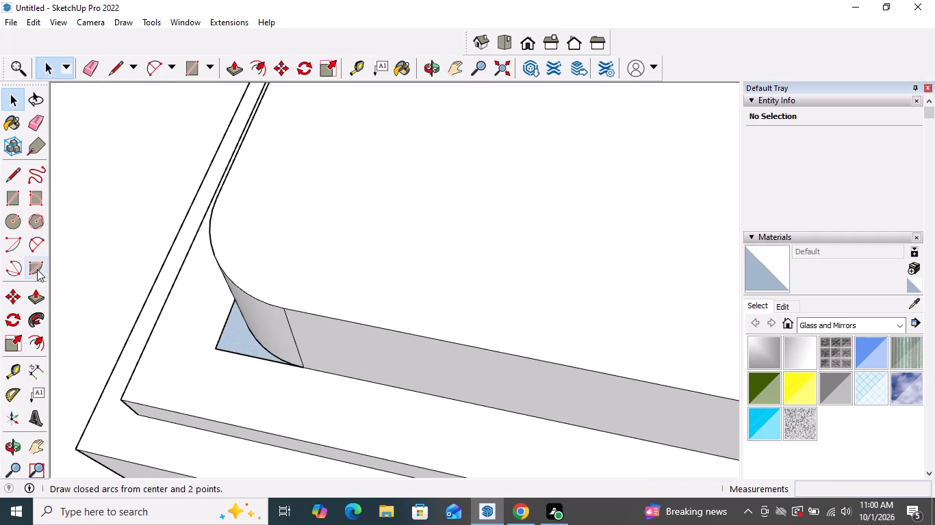
{"action": "left_click", "coordinate": [12, 175]}
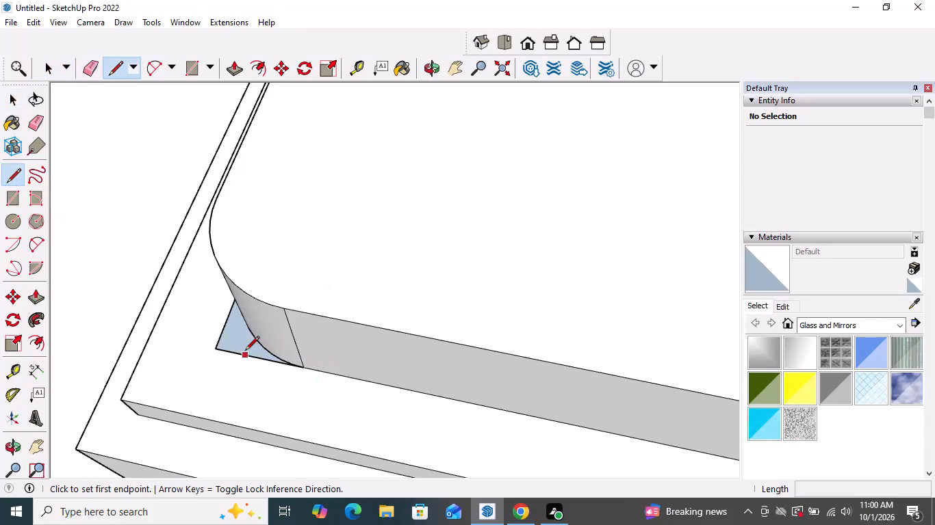
{"action": "left_click", "coordinate": [220, 348]}
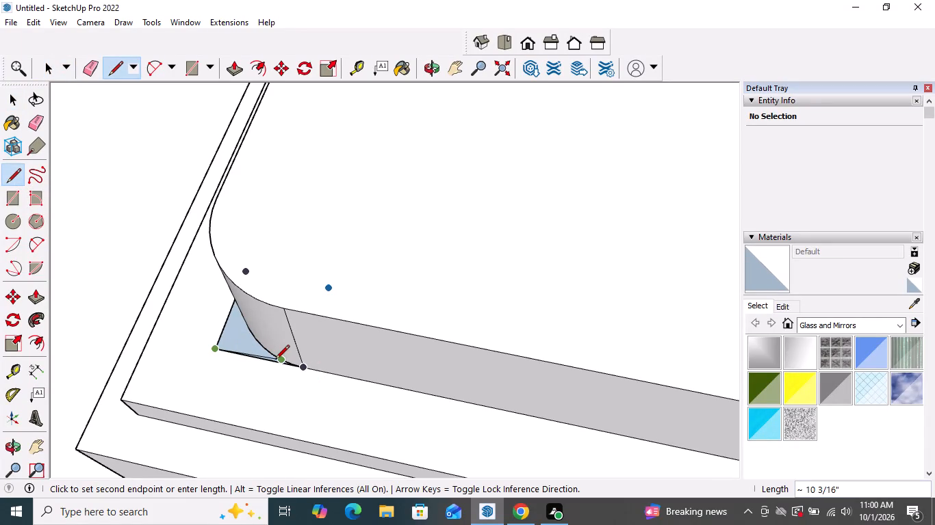
{"action": "left_click", "coordinate": [247, 358]}
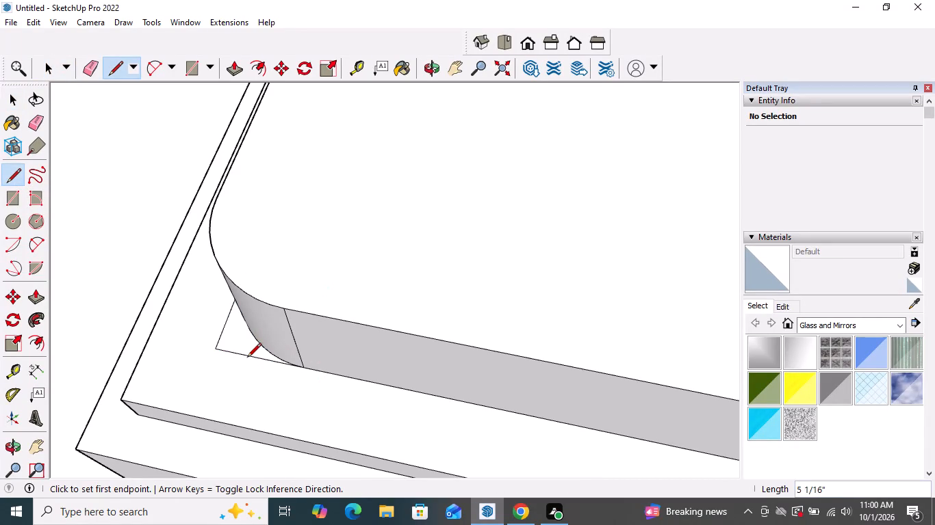
{"action": "scroll", "coordinate": [231, 356], "scroll_direction": "down", "scroll_amount": 12}
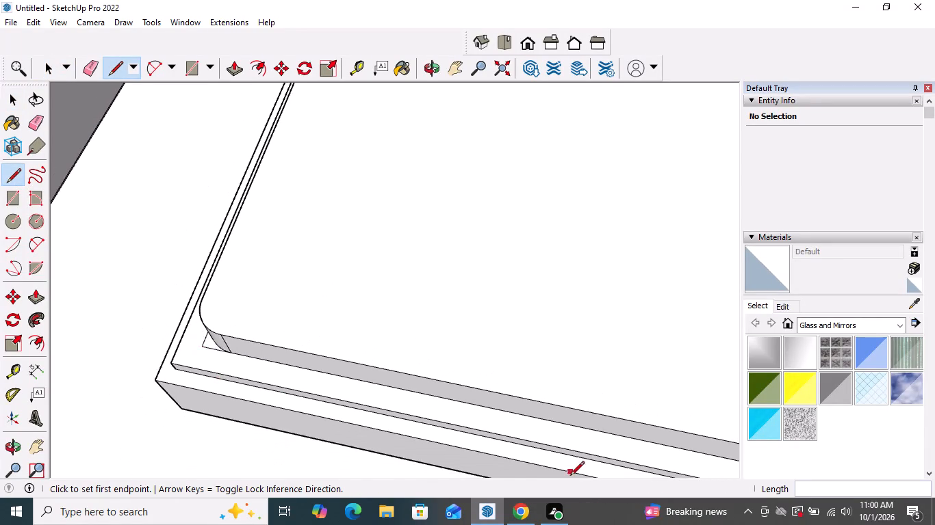
{"action": "scroll", "coordinate": [235, 368], "scroll_direction": "down", "scroll_amount": 4}
{"action": "scroll", "coordinate": [615, 429], "scroll_direction": "up", "scroll_amount": 11}
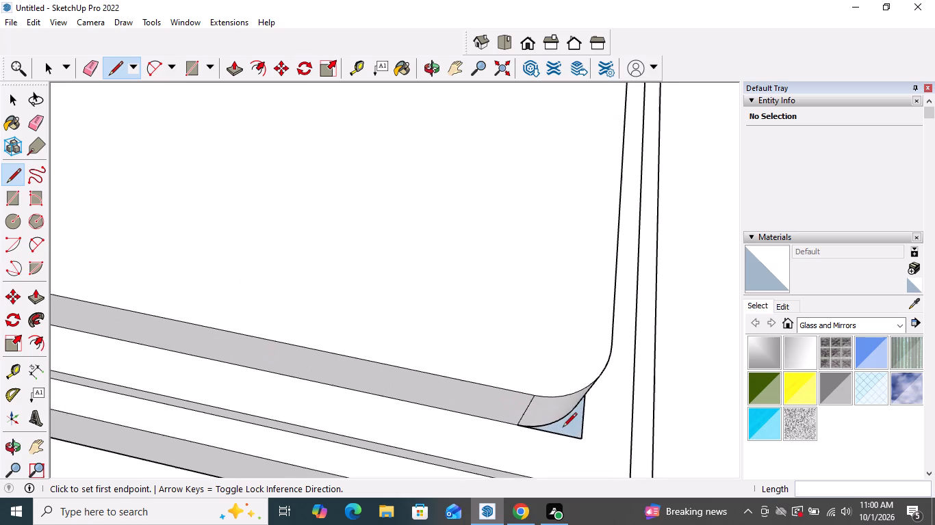
{"action": "left_click", "coordinate": [554, 433]}
{"action": "left_click", "coordinate": [569, 437]}
{"action": "scroll", "coordinate": [569, 437], "scroll_direction": "down", "scroll_amount": 2}
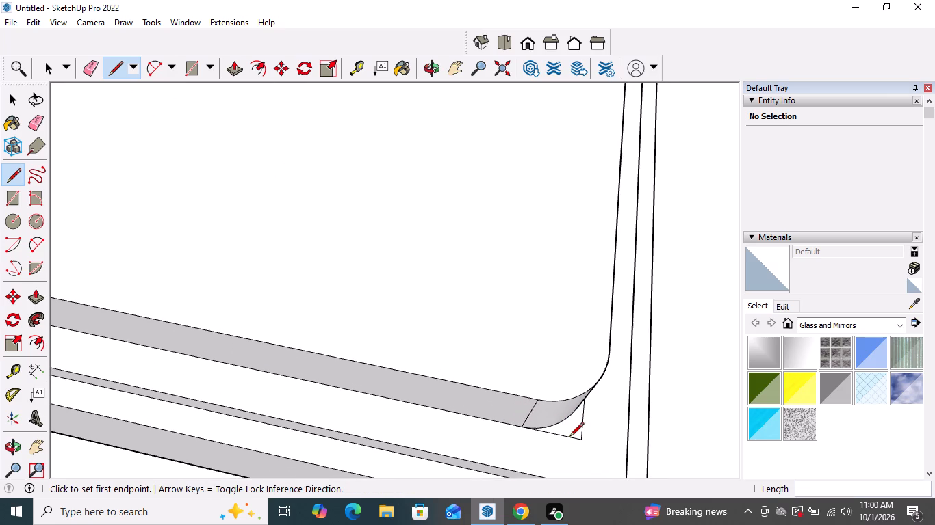
Erase the leftover square-corner edges beneath the mattress's rounded front corner farther from the side wall.
{"action": "key", "text": "space"}
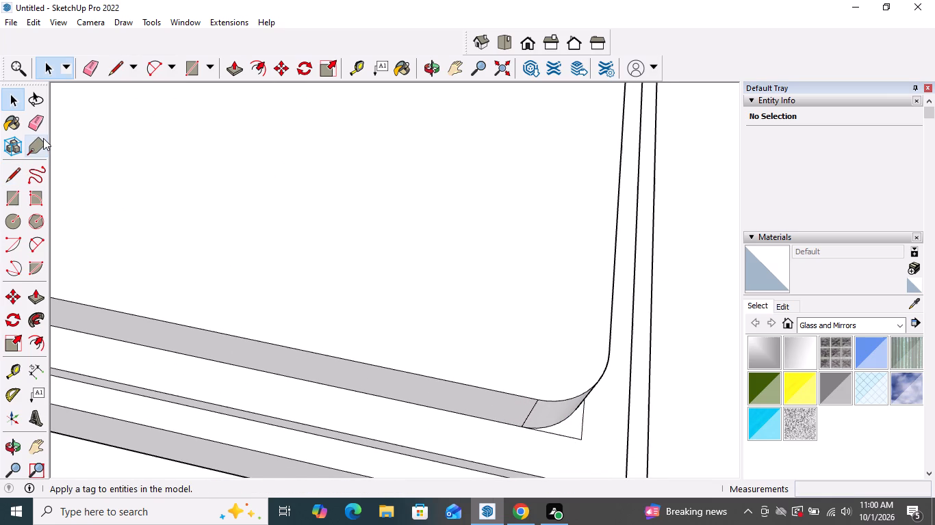
{"action": "left_click", "coordinate": [44, 115]}
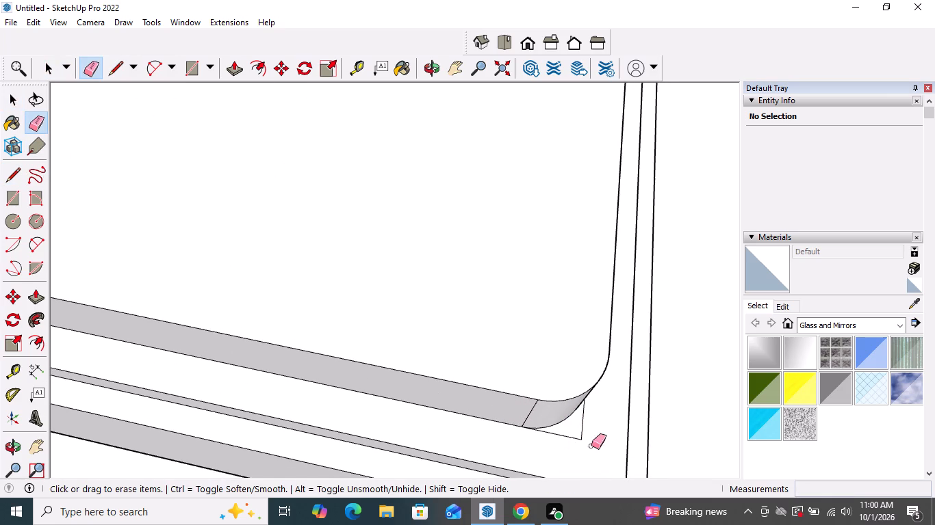
{"action": "left_click", "coordinate": [581, 435]}
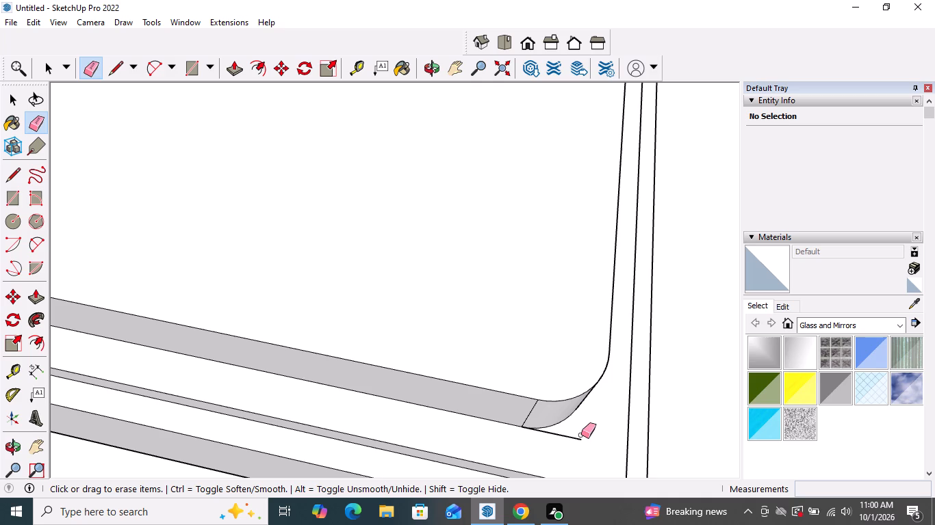
{"action": "left_click", "coordinate": [577, 437]}
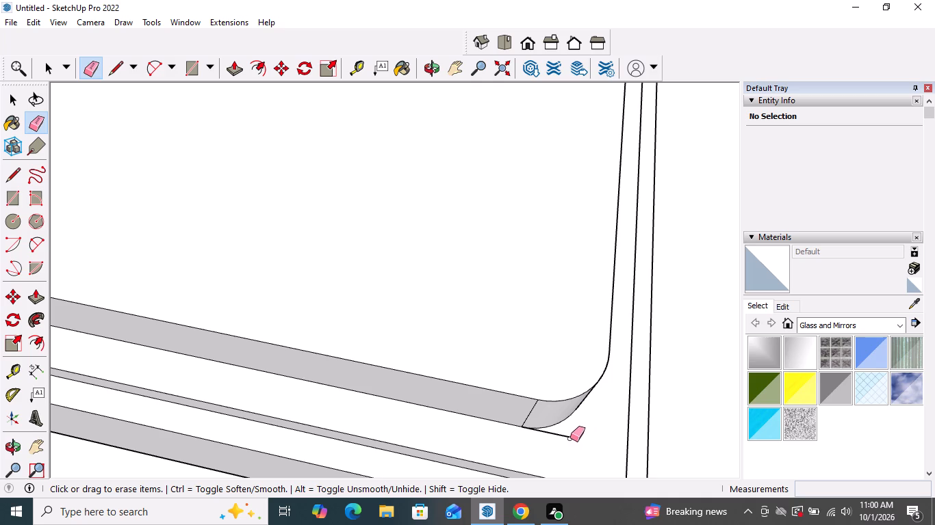
{"action": "left_click", "coordinate": [568, 435]}
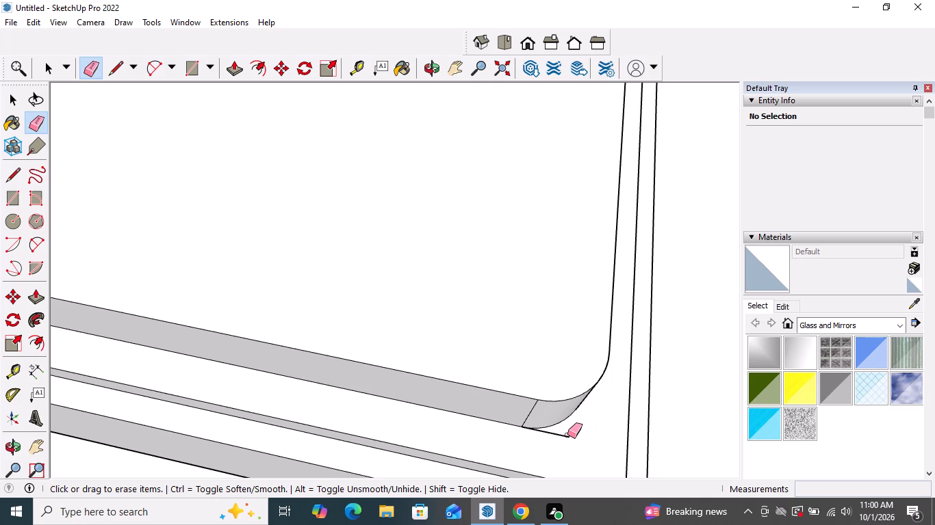
{"action": "left_click", "coordinate": [565, 435]}
{"action": "scroll", "coordinate": [535, 431], "scroll_direction": "up", "scroll_amount": 4}
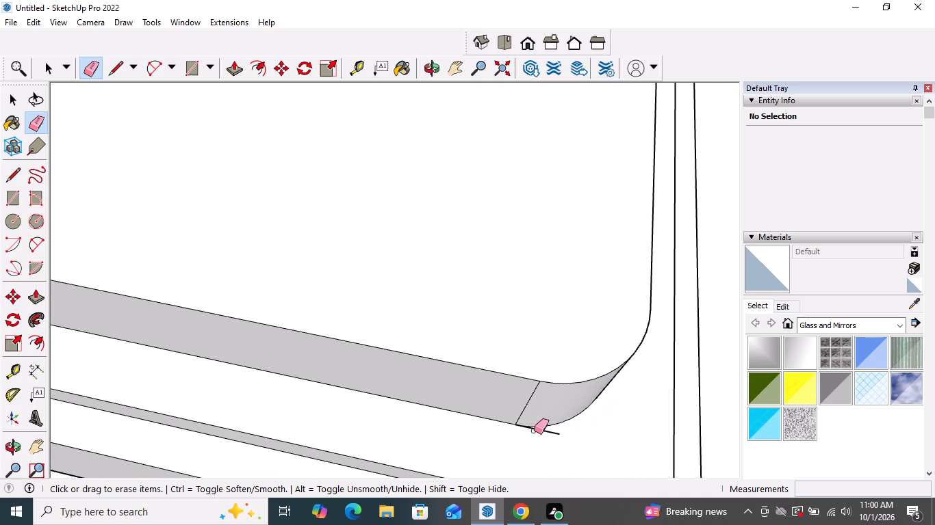
{"action": "scroll", "coordinate": [534, 431], "scroll_direction": "up", "scroll_amount": 7}
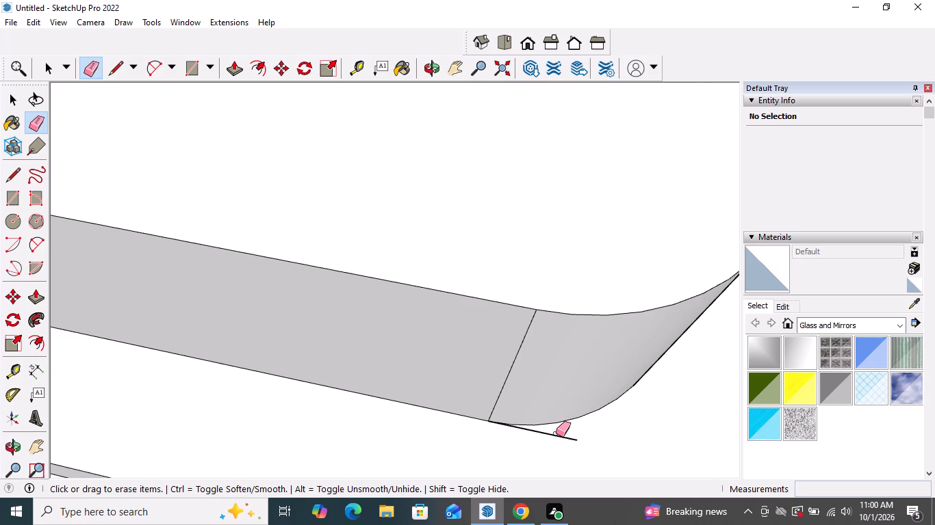
{"action": "left_click", "coordinate": [556, 434]}
{"action": "scroll", "coordinate": [608, 447], "scroll_direction": "down", "scroll_amount": 7}
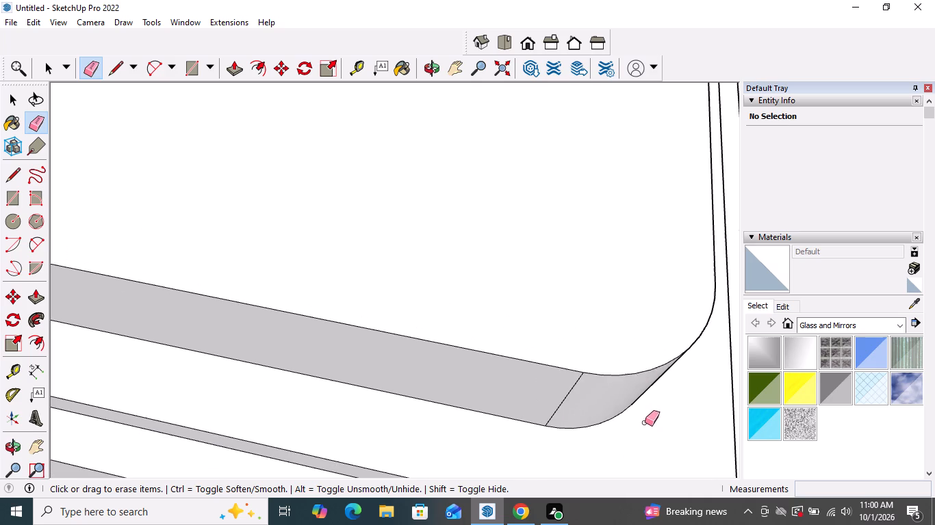
Erase the leftover square-corner edges beneath the mattress's rounded front corner nearest the side wall.
{"action": "middle_click_drag", "start_coordinate": [667, 418], "coordinate": [468, 360]}
{"action": "scroll", "coordinate": [524, 340], "scroll_direction": "down", "scroll_amount": 6}
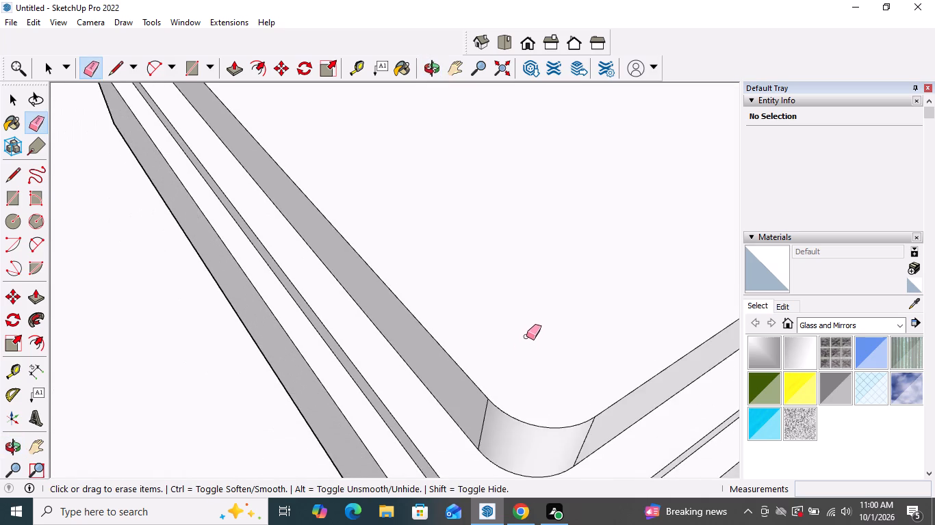
{"action": "scroll", "coordinate": [526, 336], "scroll_direction": "down", "scroll_amount": 3}
{"action": "scroll", "coordinate": [499, 404], "scroll_direction": "down", "scroll_amount": 5}
{"action": "scroll", "coordinate": [657, 412], "scroll_direction": "down", "scroll_amount": 5}
{"action": "middle_click_drag", "start_coordinate": [345, 284], "coordinate": [349, 288]}
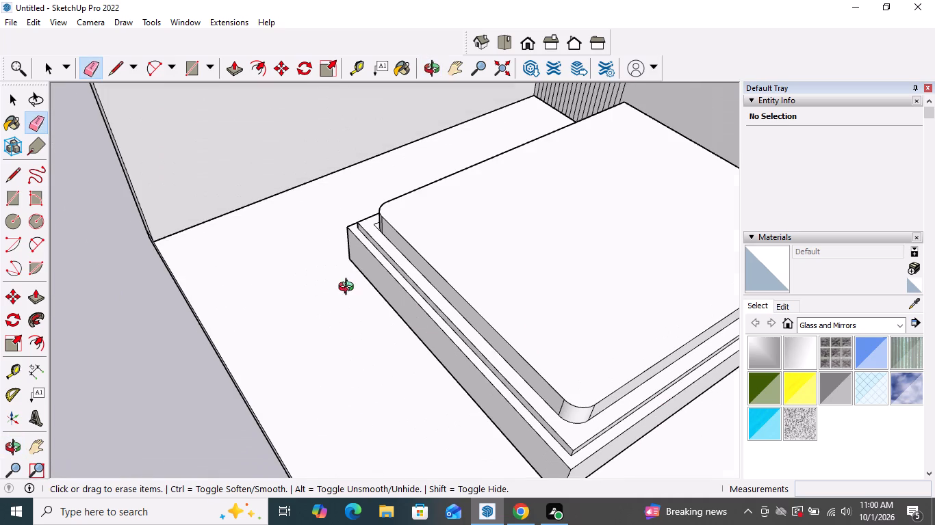
{"action": "middle_click_drag", "start_coordinate": [349, 288], "coordinate": [667, 377]}
{"action": "scroll", "coordinate": [355, 247], "scroll_direction": "up", "scroll_amount": 13}
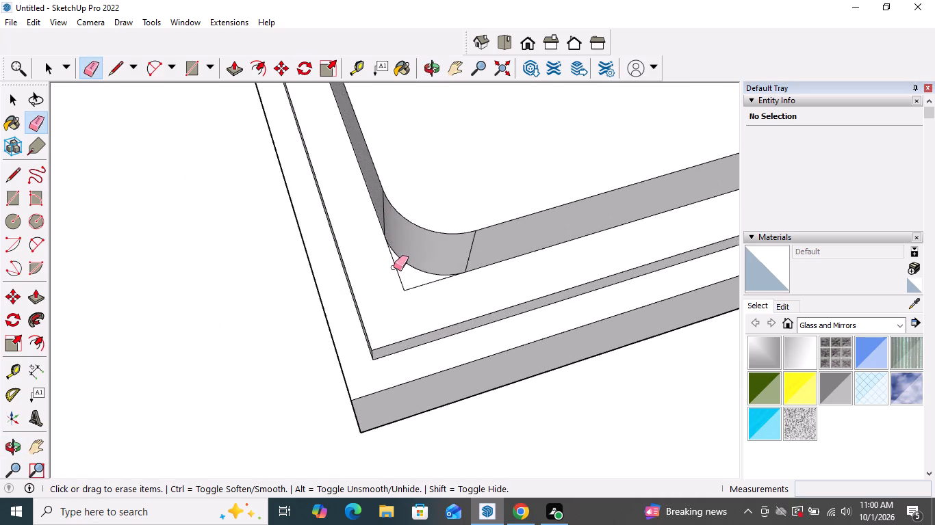
{"action": "scroll", "coordinate": [394, 267], "scroll_direction": "up", "scroll_amount": 4}
{"action": "left_click", "coordinate": [398, 271]}
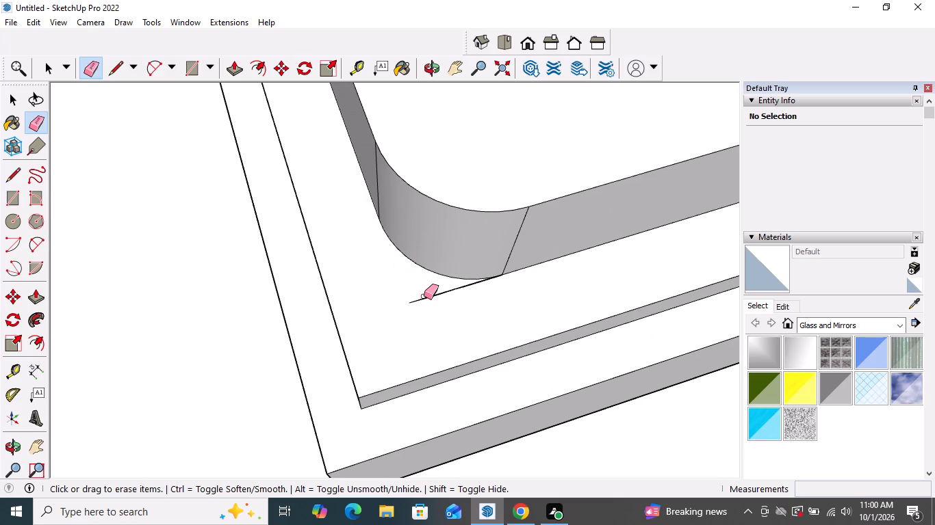
{"action": "left_click", "coordinate": [425, 297]}
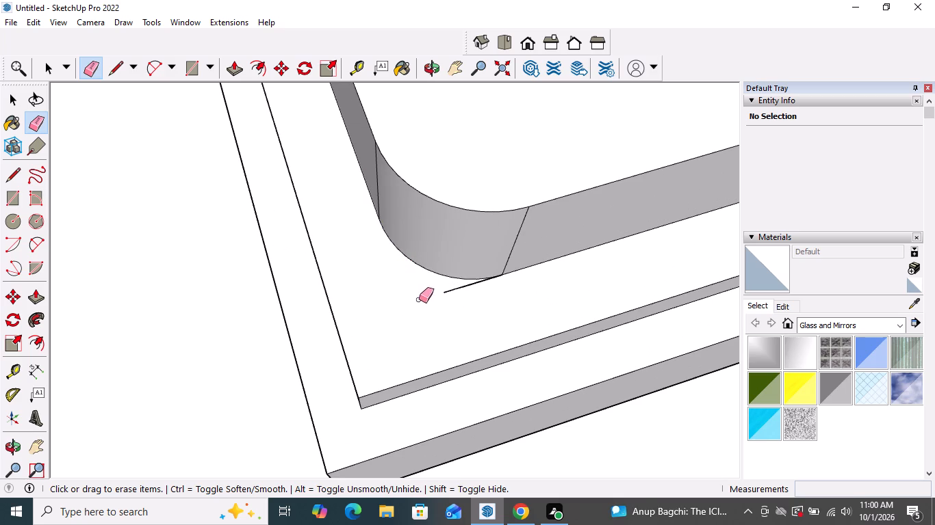
{"action": "left_click", "coordinate": [446, 291]}
{"action": "scroll", "coordinate": [392, 313], "scroll_direction": "down", "scroll_amount": 6}
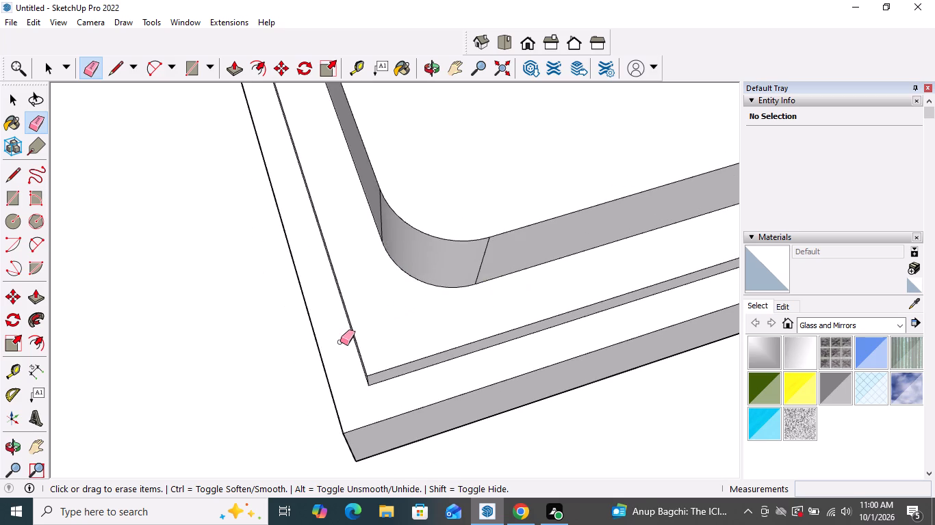
{"action": "scroll", "coordinate": [340, 342], "scroll_direction": "down", "scroll_amount": 17}
{"action": "middle_click_drag", "start_coordinate": [488, 374], "coordinate": [428, 330]}
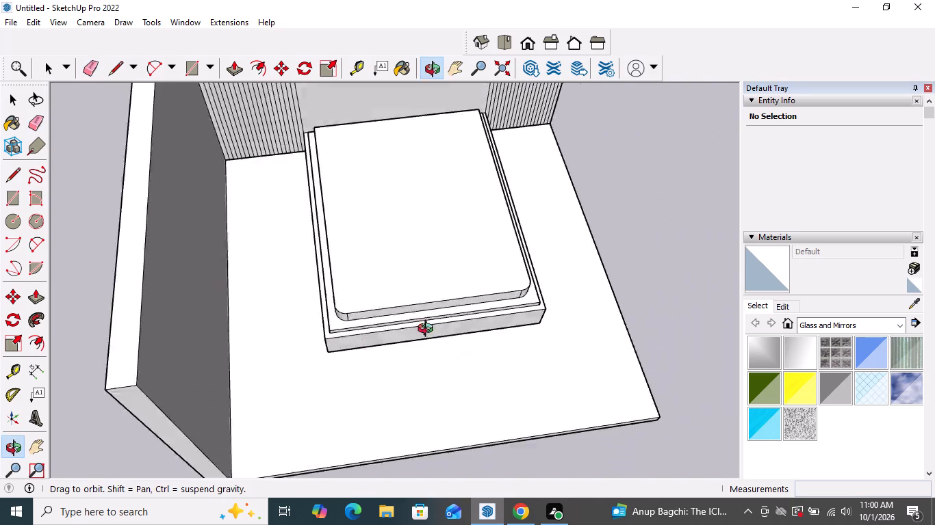
{"action": "middle_click_drag", "start_coordinate": [428, 330], "coordinate": [245, 204]}
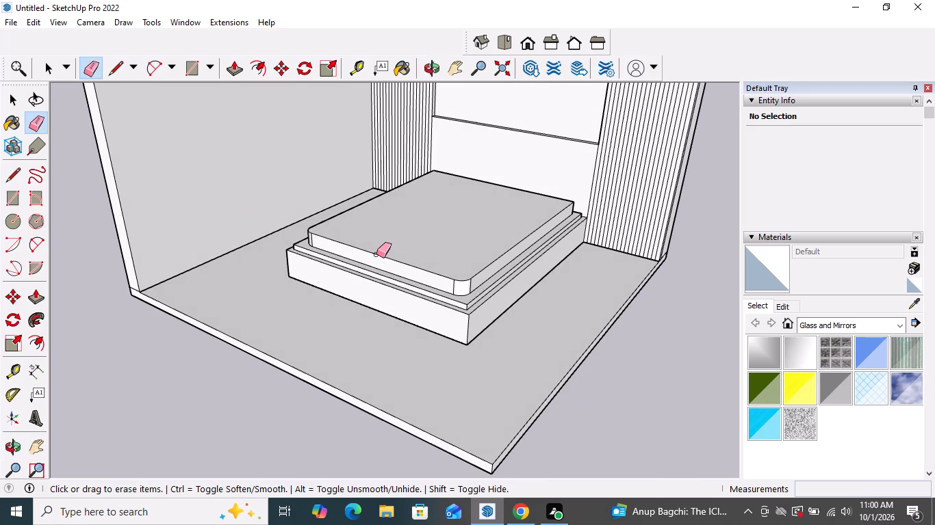
{"action": "key", "text": "space"}
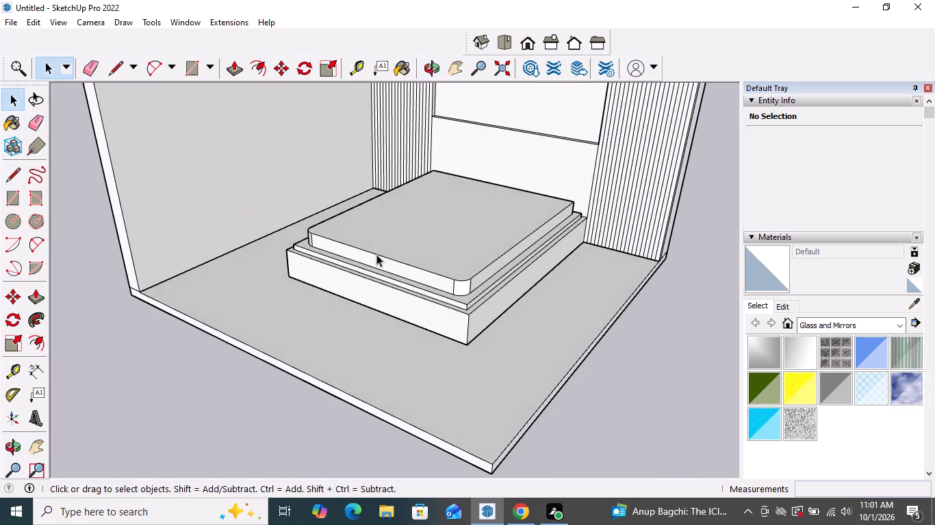
Draw diagonal lines about 11' long from both ends of the centre panel's horizontal ledge to the mattress's back edge, linking their feet about 6' 9" apart.
{"action": "scroll", "coordinate": [417, 393], "scroll_direction": "down", "scroll_amount": 2}
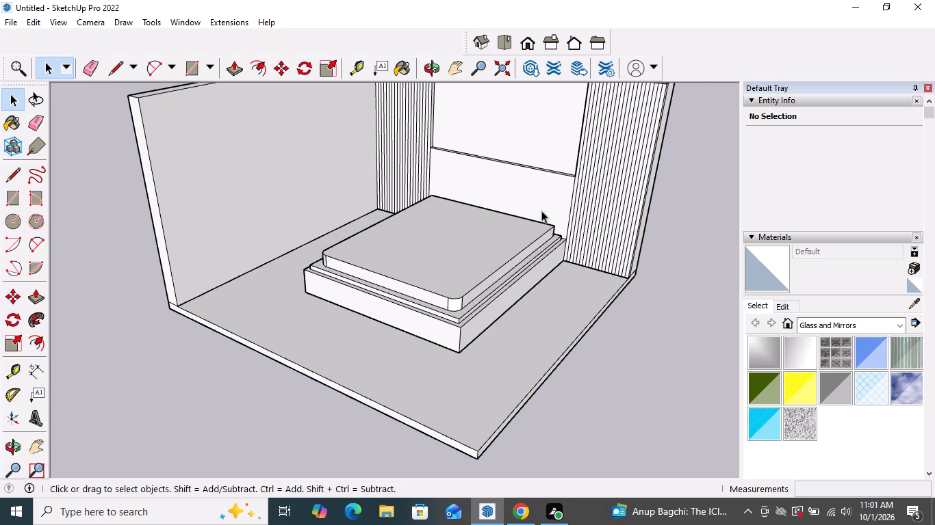
{"action": "middle_click_drag", "start_coordinate": [360, 272], "coordinate": [496, 254]}
{"action": "scroll", "coordinate": [496, 250], "scroll_direction": "down", "scroll_amount": 1}
{"action": "scroll", "coordinate": [446, 140], "scroll_direction": "up", "scroll_amount": 1}
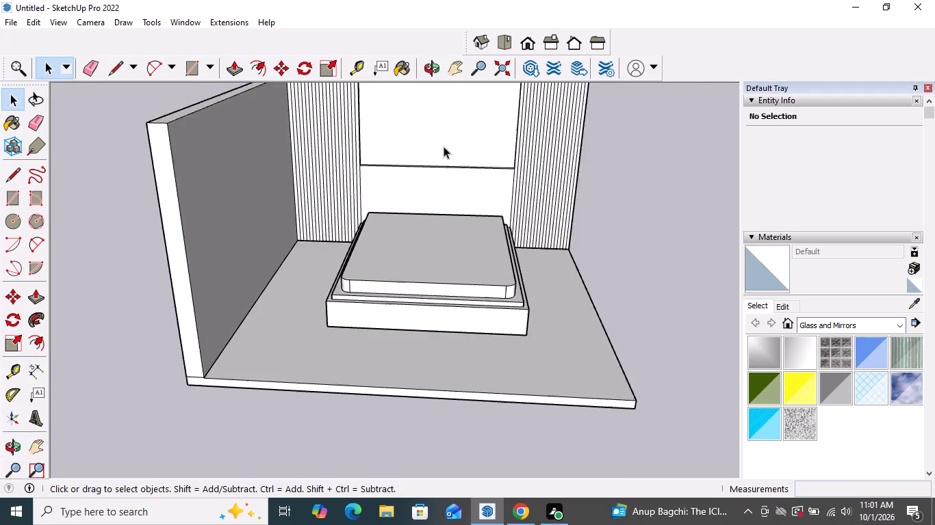
{"action": "scroll", "coordinate": [444, 146], "scroll_direction": "up", "scroll_amount": 6}
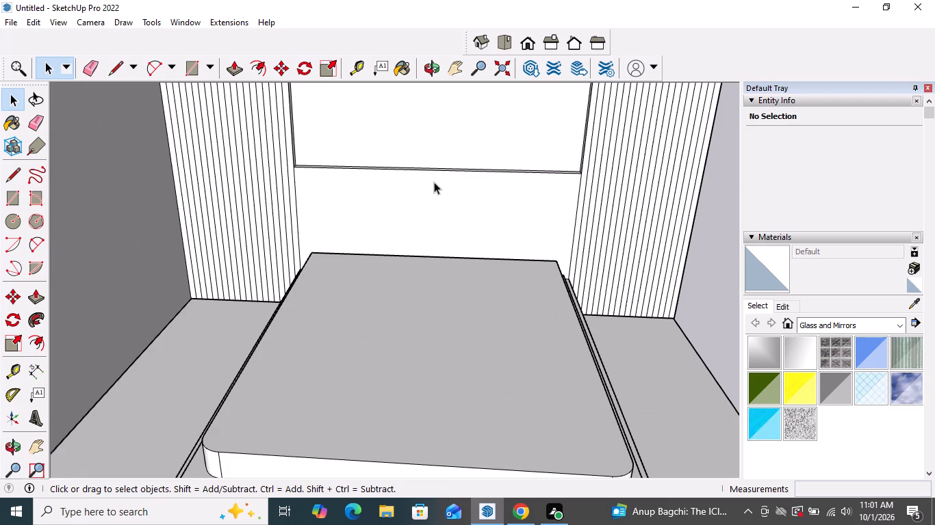
{"action": "left_click", "coordinate": [14, 178]}
{"action": "left_click", "coordinate": [294, 170]}
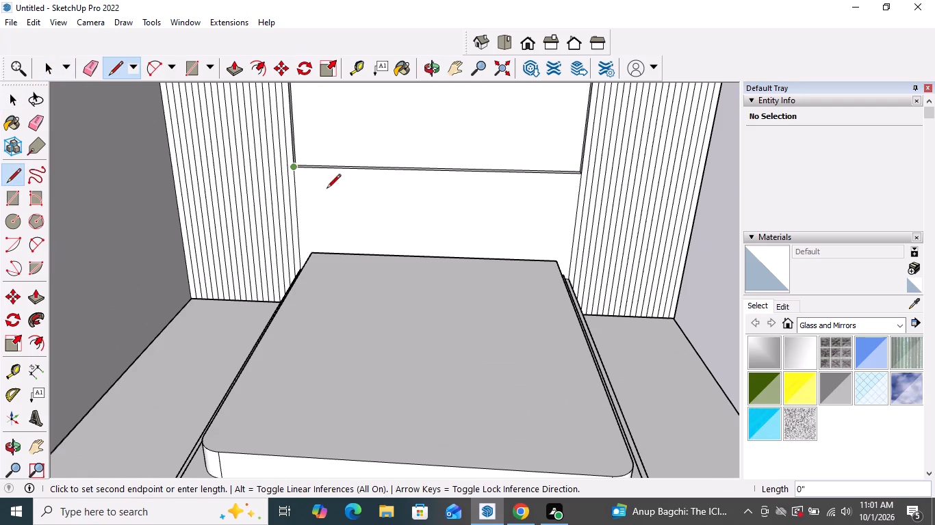
{"action": "left_click", "coordinate": [393, 253]}
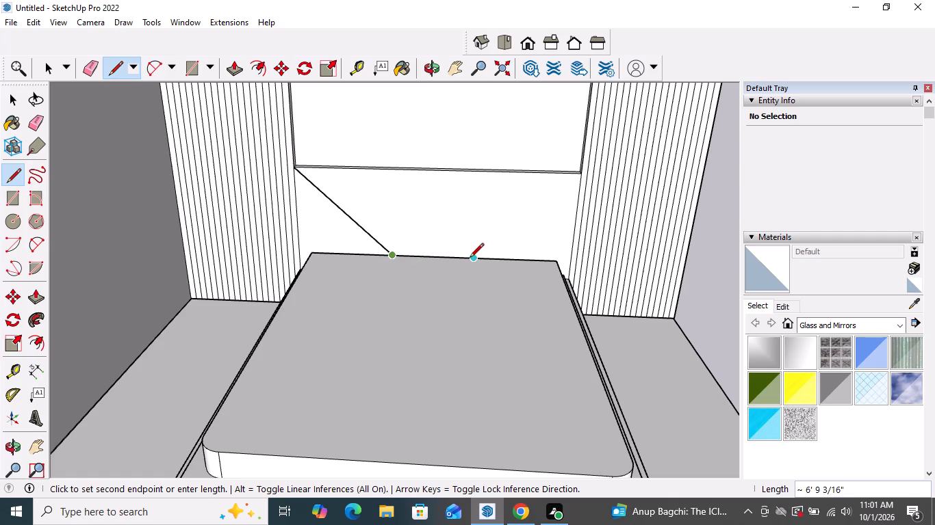
{"action": "left_click", "coordinate": [475, 258]}
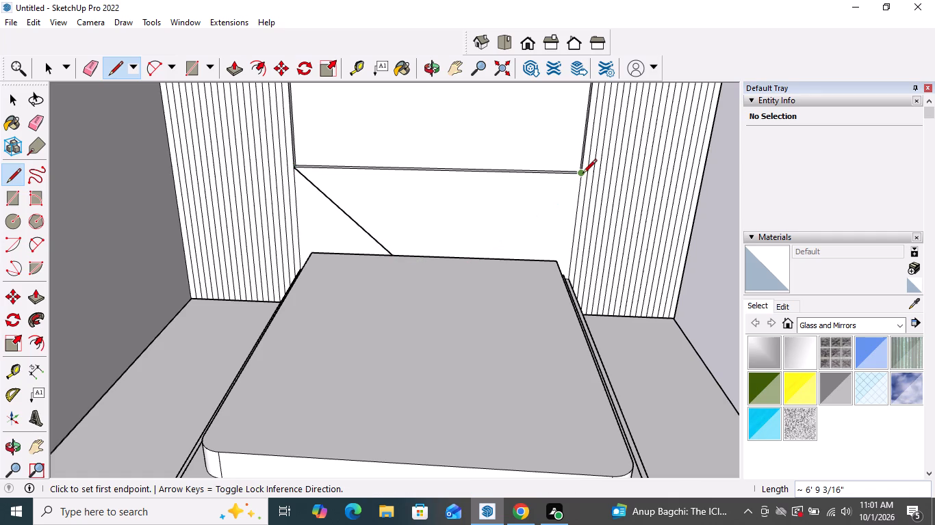
{"action": "left_click", "coordinate": [582, 174]}
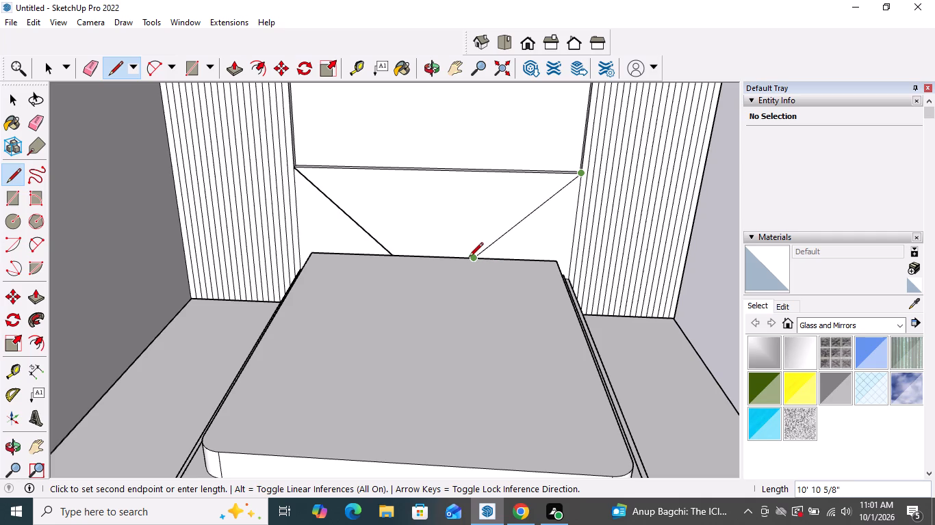
{"action": "left_click", "coordinate": [469, 257]}
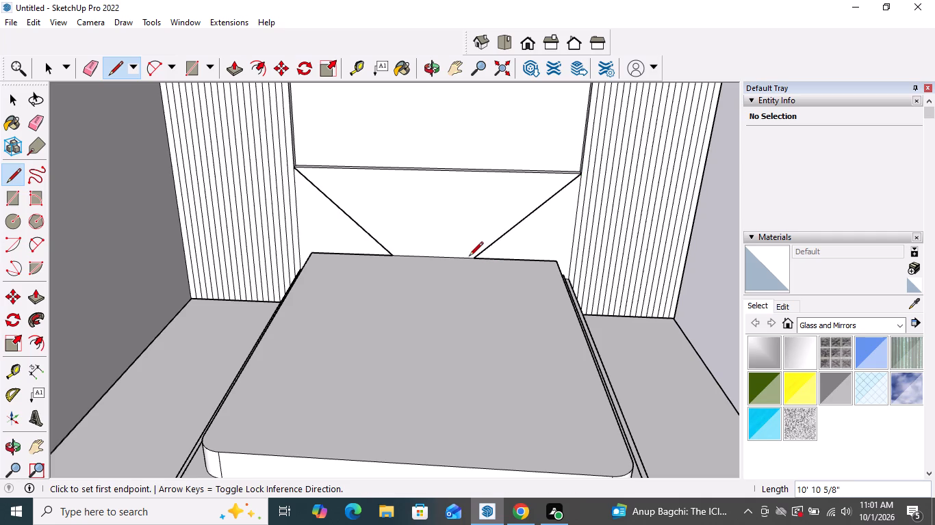
Draw three vertical lines, each about 7' 2", between the mattress's back edge and the ledge: one centred, one outside each diagonal's foot.
{"action": "left_click", "coordinate": [511, 258]}
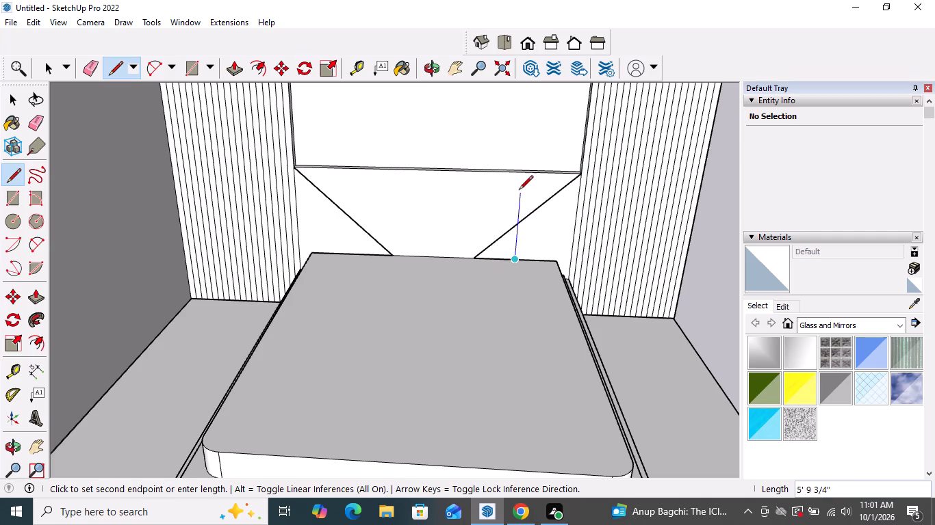
{"action": "left_click", "coordinate": [518, 178]}
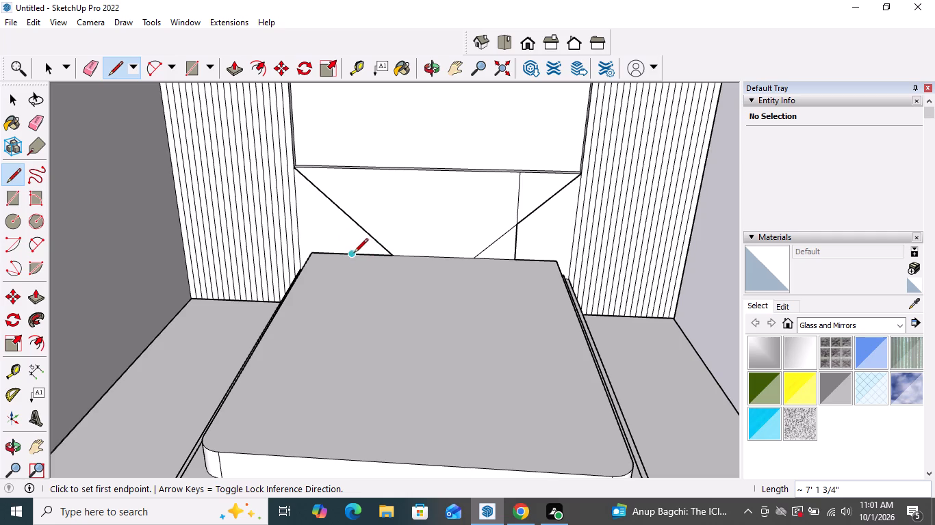
{"action": "left_click", "coordinate": [351, 255]}
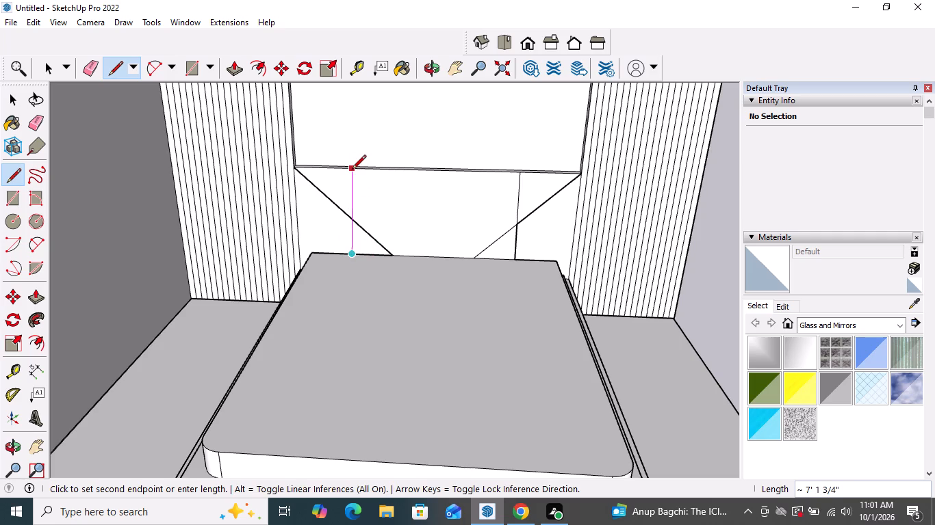
{"action": "left_click", "coordinate": [350, 170]}
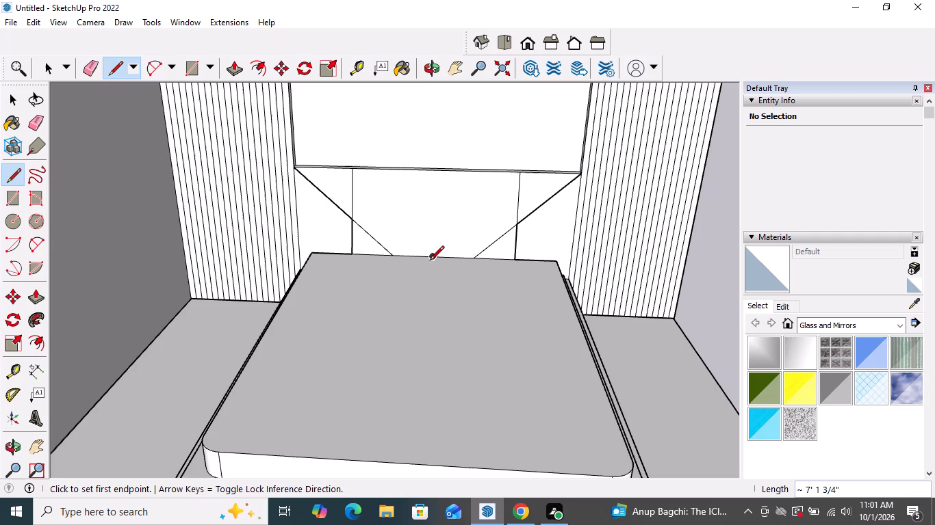
{"action": "left_click", "coordinate": [431, 254]}
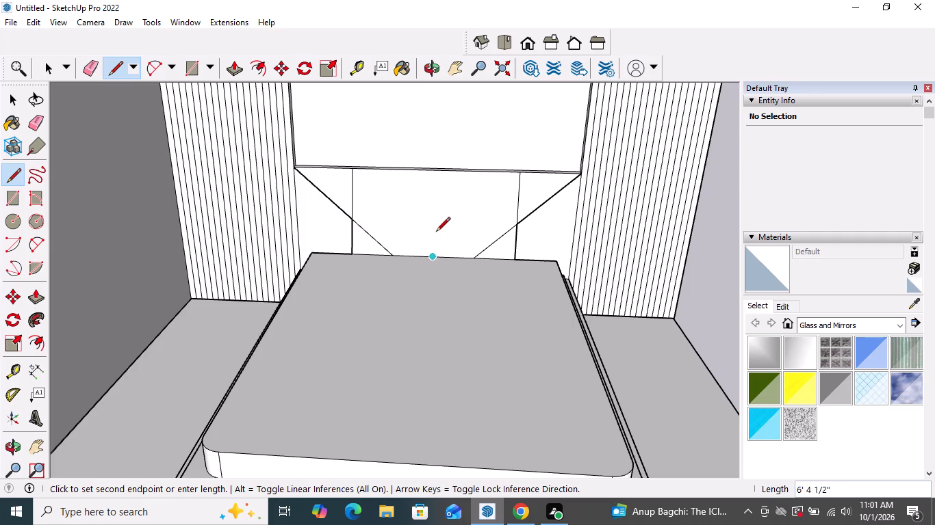
{"action": "left_click", "coordinate": [430, 258]}
{"action": "left_click", "coordinate": [433, 170]}
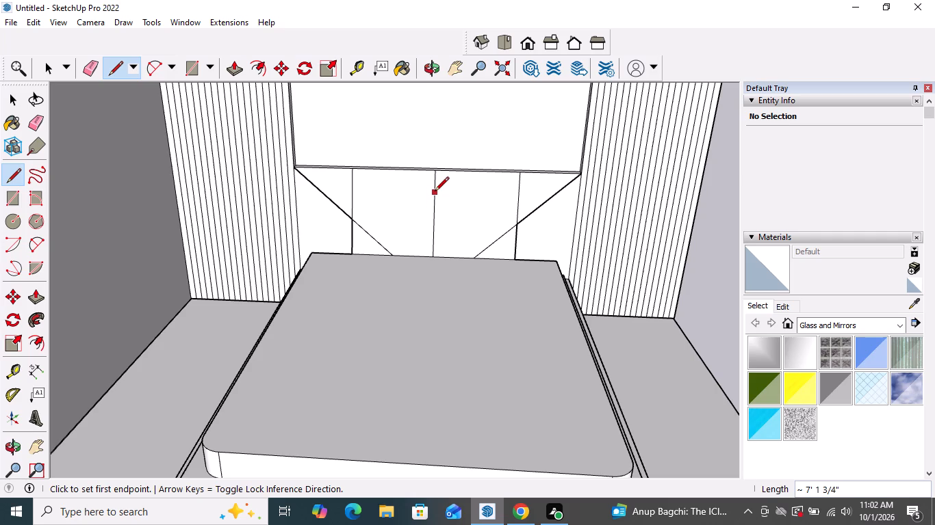
{"action": "left_click", "coordinate": [435, 190]}
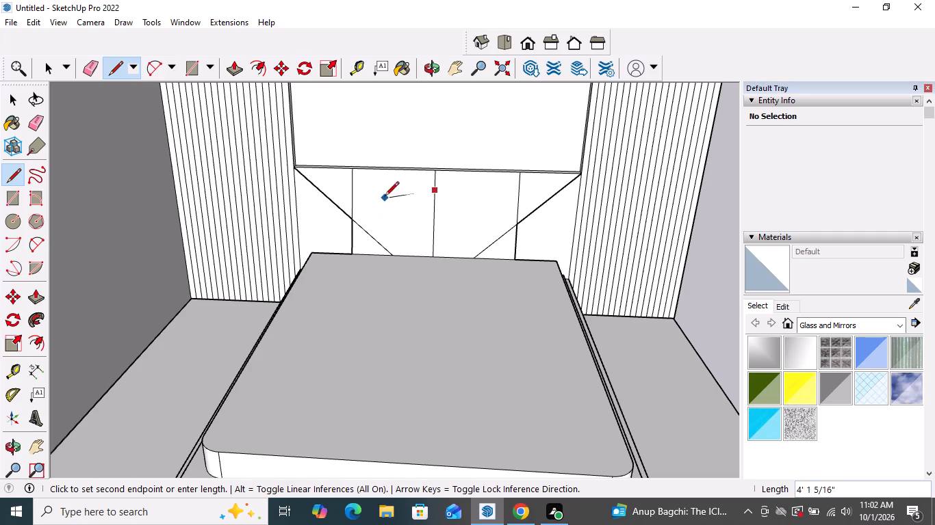
{"action": "key", "text": "space"}
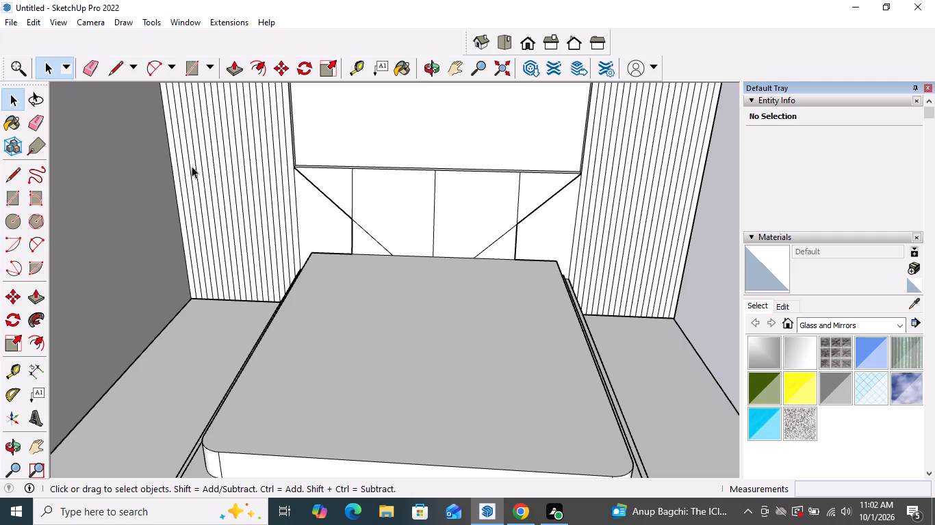
Add two vertical lines about 7' 2" long between ledge and mattress edge, just inside the outer pair of verticals.
{"action": "left_click", "coordinate": [18, 176]}
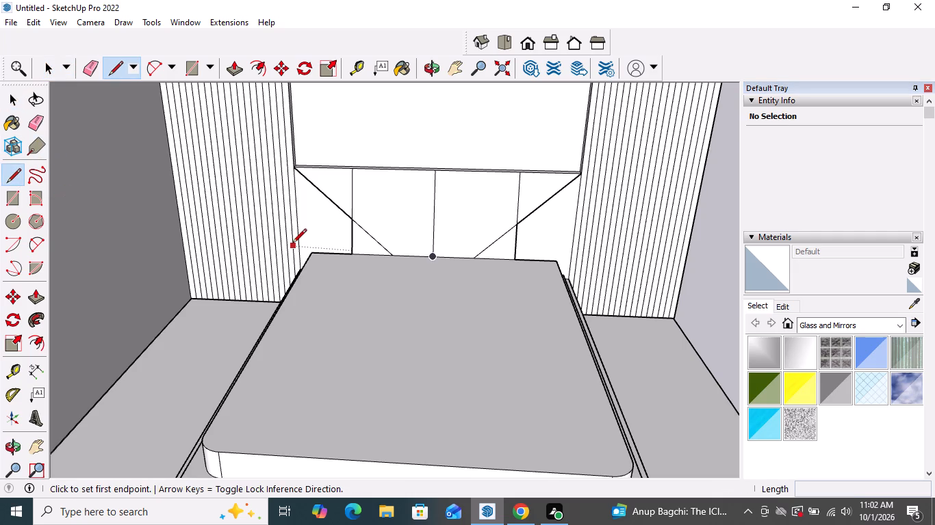
{"action": "left_click", "coordinate": [372, 172]}
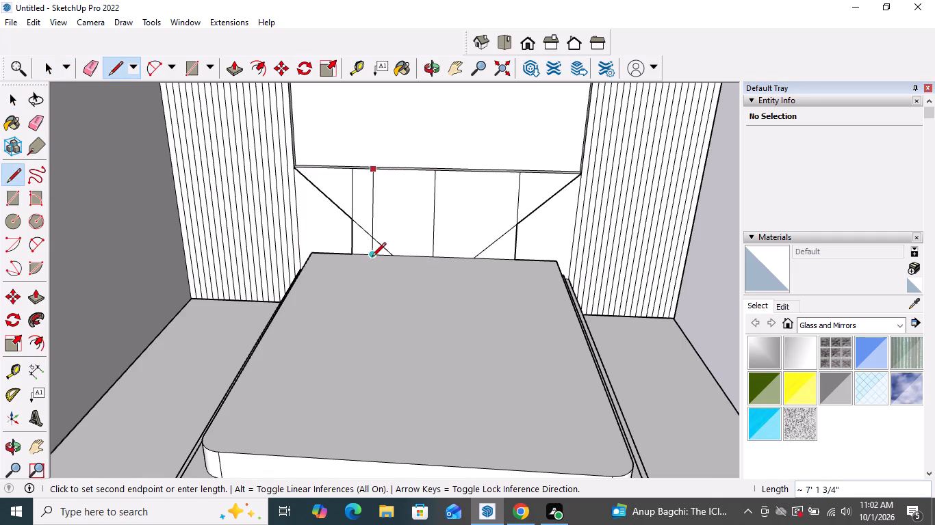
{"action": "left_click", "coordinate": [372, 257]}
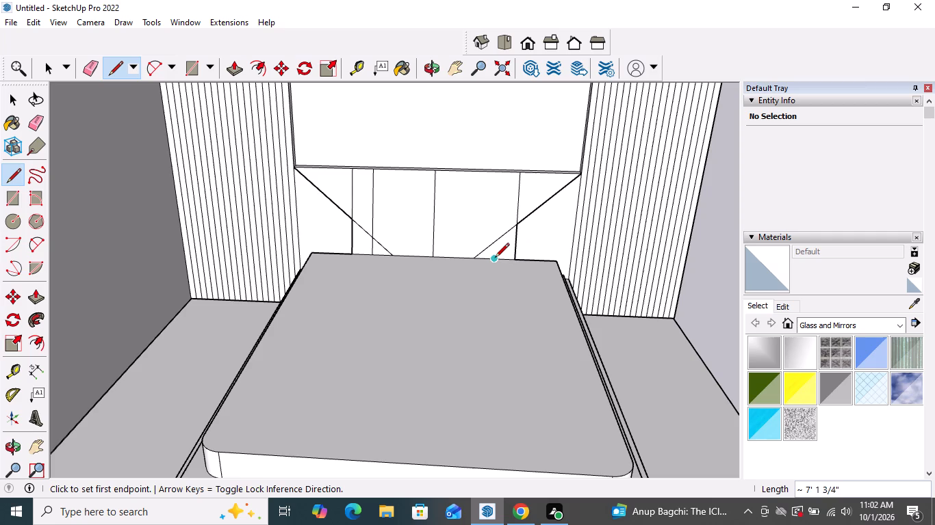
{"action": "left_click", "coordinate": [495, 258]}
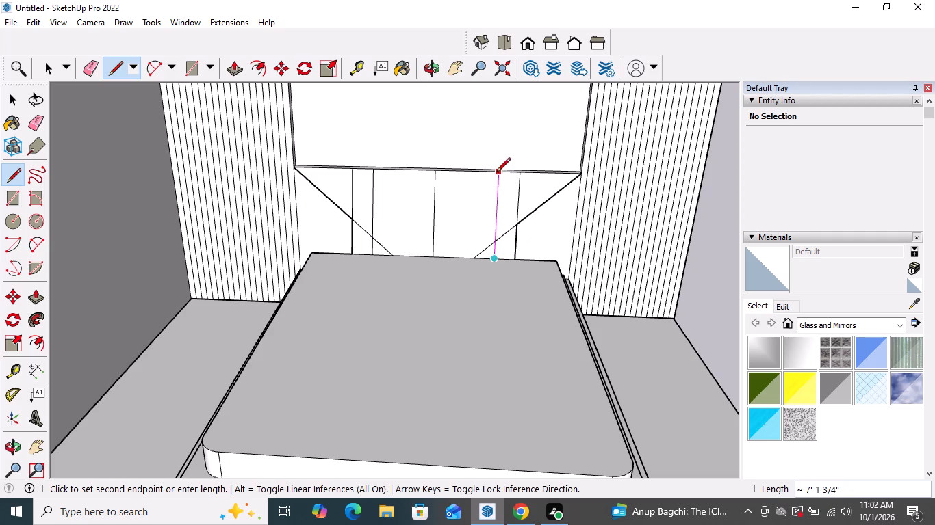
{"action": "left_click", "coordinate": [496, 173]}
{"action": "key", "text": "space"}
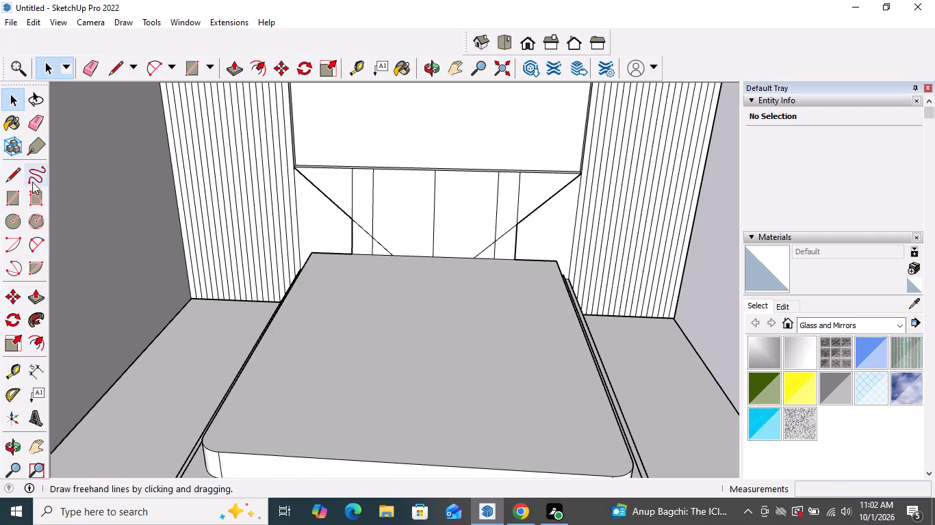
Draw a diagonal about 6' long from the centre vertical's upper part to the left inner vertical, and another about 5' 9" from its midpoint to the mattress edge.
{"action": "left_click", "coordinate": [14, 176]}
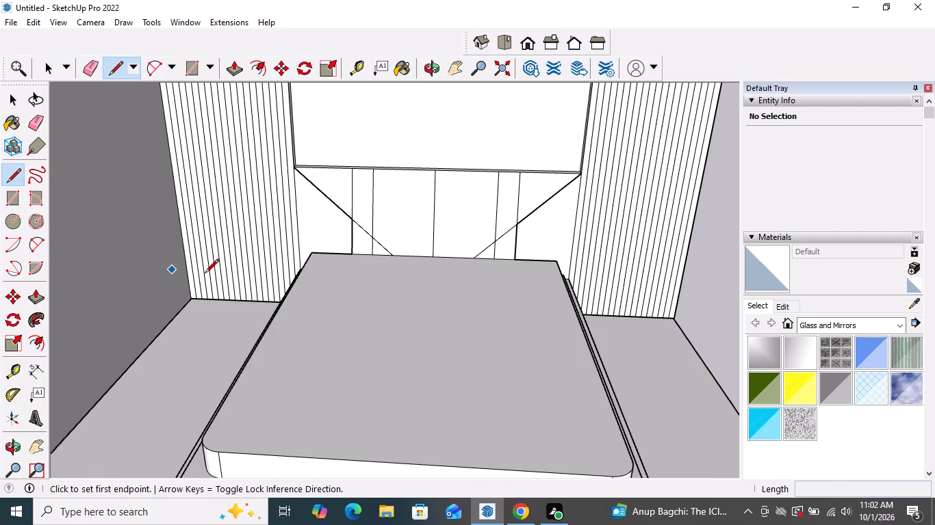
{"action": "left_click", "coordinate": [433, 191]}
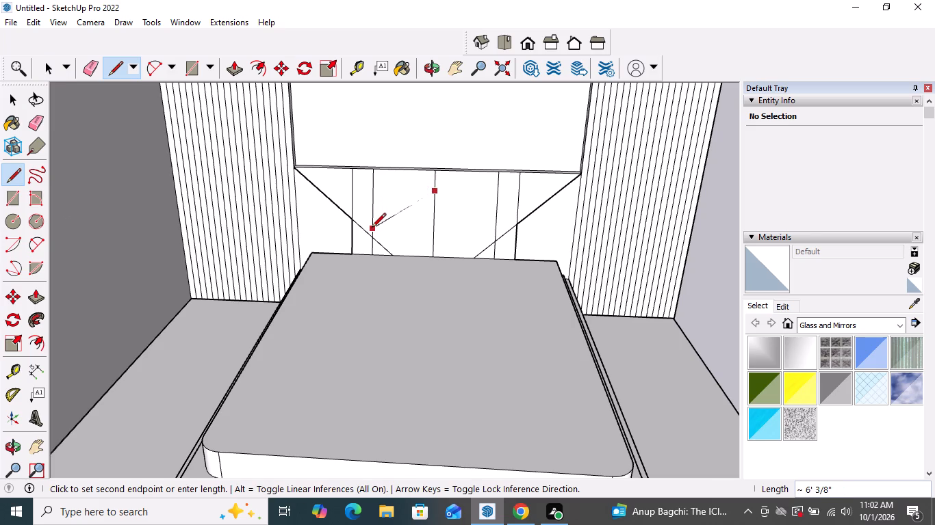
{"action": "left_click", "coordinate": [372, 228]}
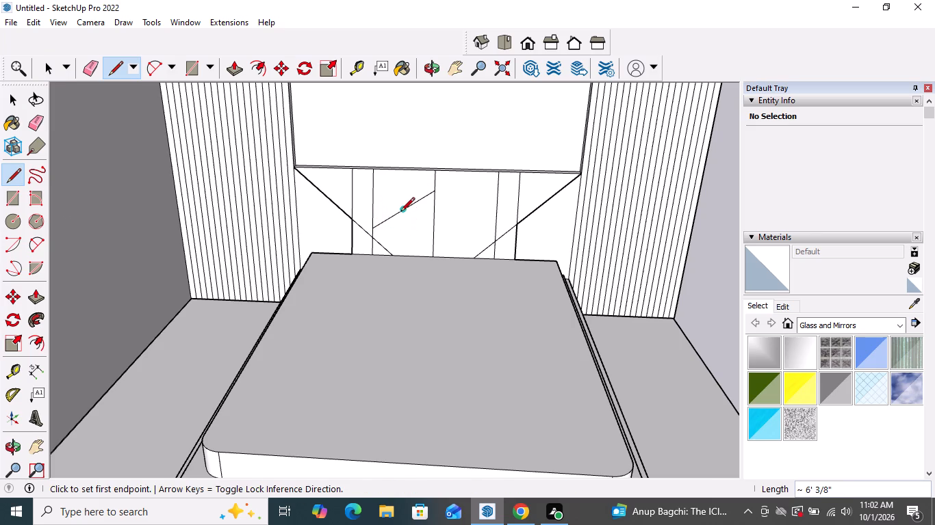
{"action": "left_click", "coordinate": [400, 212]}
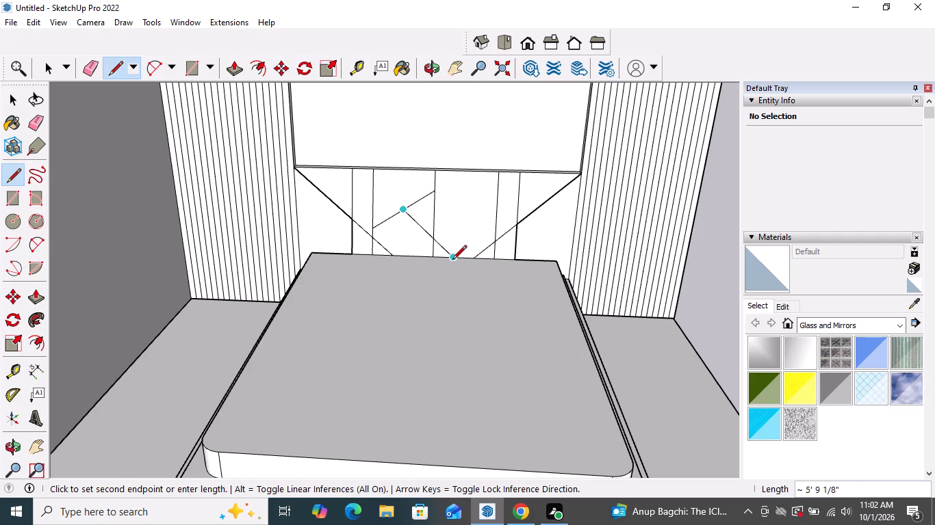
{"action": "left_click", "coordinate": [451, 260]}
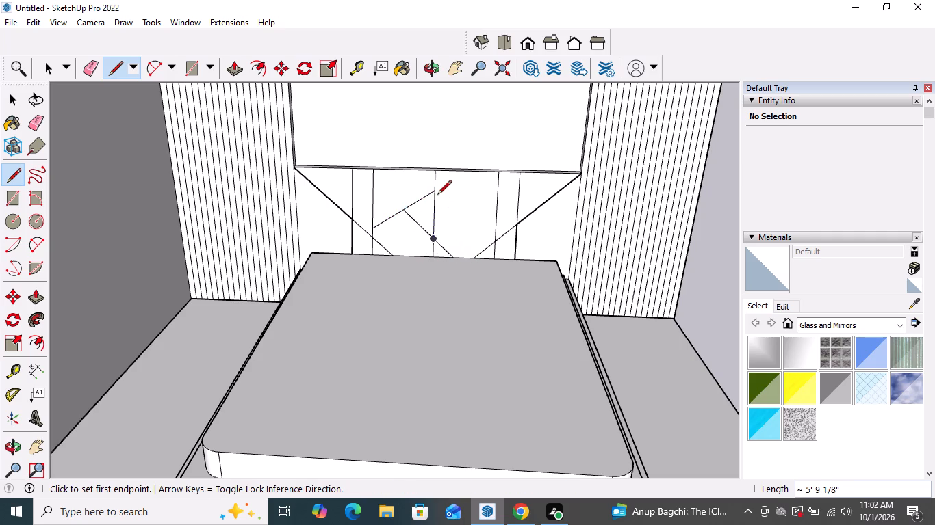
Draw a mirrored diagonal about 6' 6" long from the same peak to the right inner vertical, and a 5' 6" line from its midpoint to the mattress edge.
{"action": "left_click", "coordinate": [433, 190]}
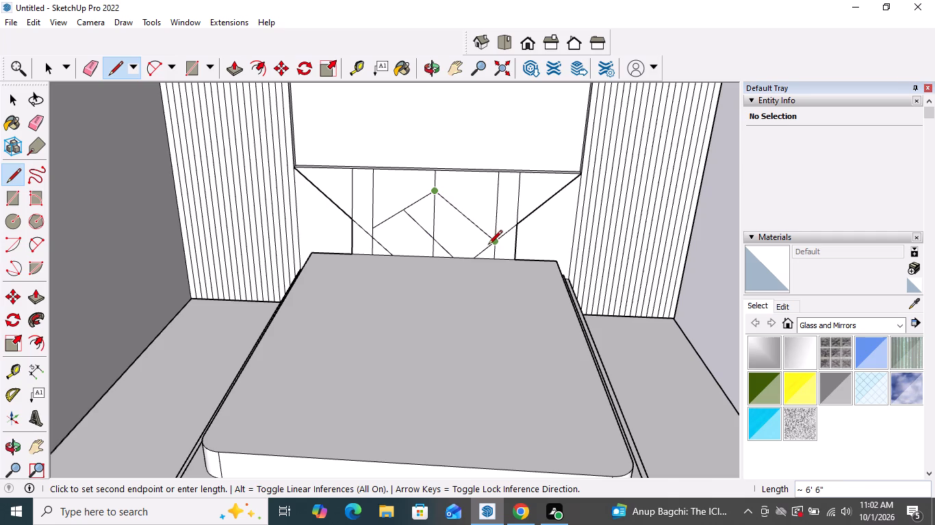
{"action": "left_click", "coordinate": [488, 245]}
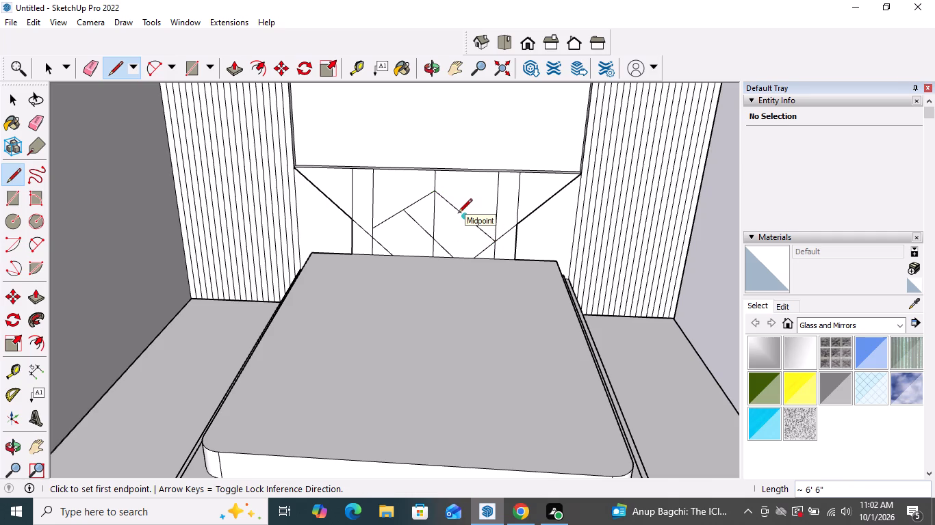
{"action": "left_click", "coordinate": [465, 220]}
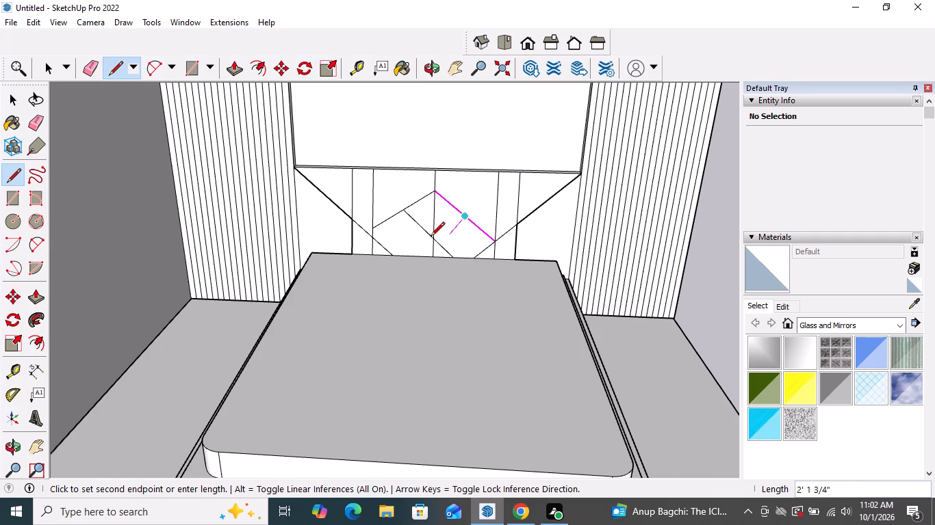
{"action": "left_click", "coordinate": [415, 254]}
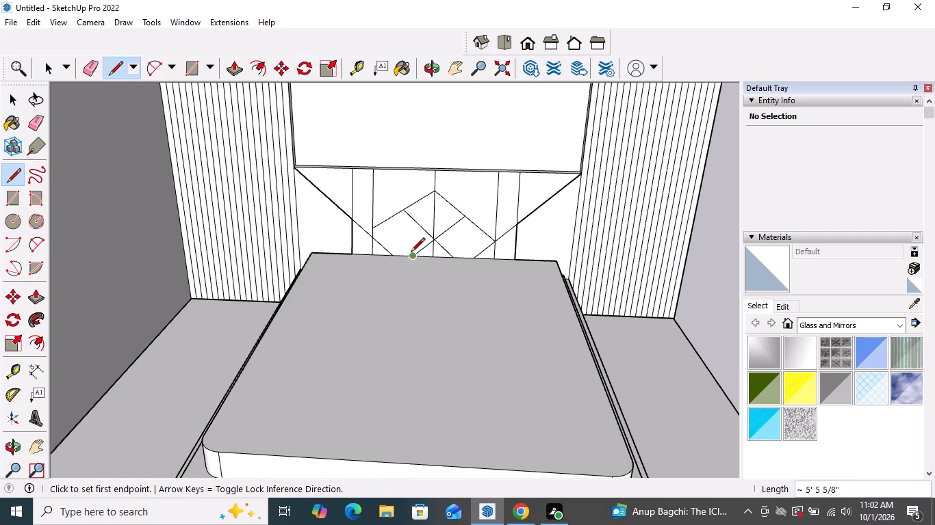
{"action": "key", "text": "space"}
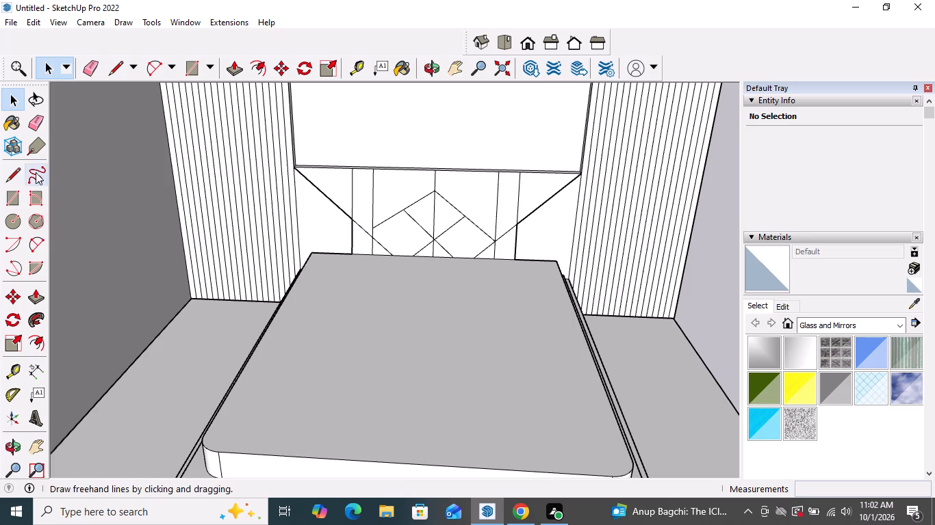
Extend both crossing diagonals upward from the peak lines' midpoints to the inner verticals with lines about 3' 4" and 3' 5" long.
{"action": "left_click", "coordinate": [14, 177]}
{"action": "left_click", "coordinate": [465, 214]}
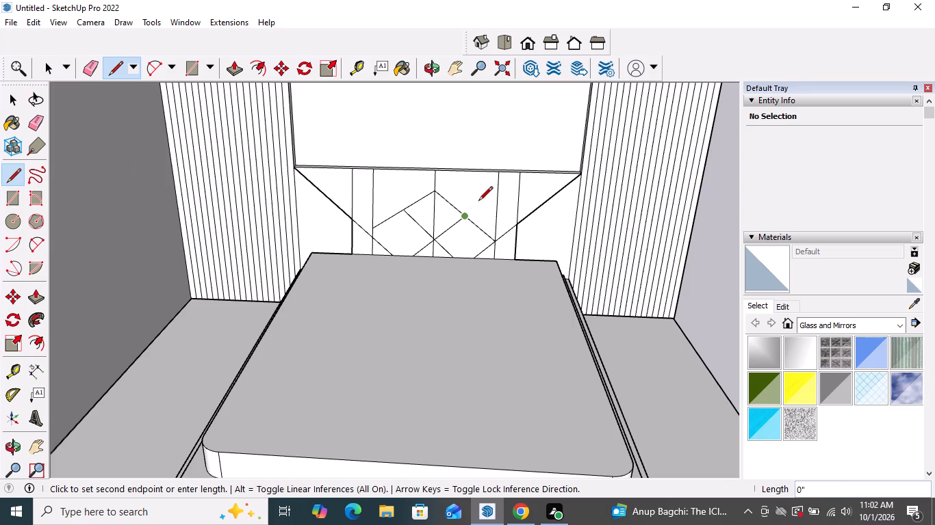
{"action": "left_click", "coordinate": [498, 190]}
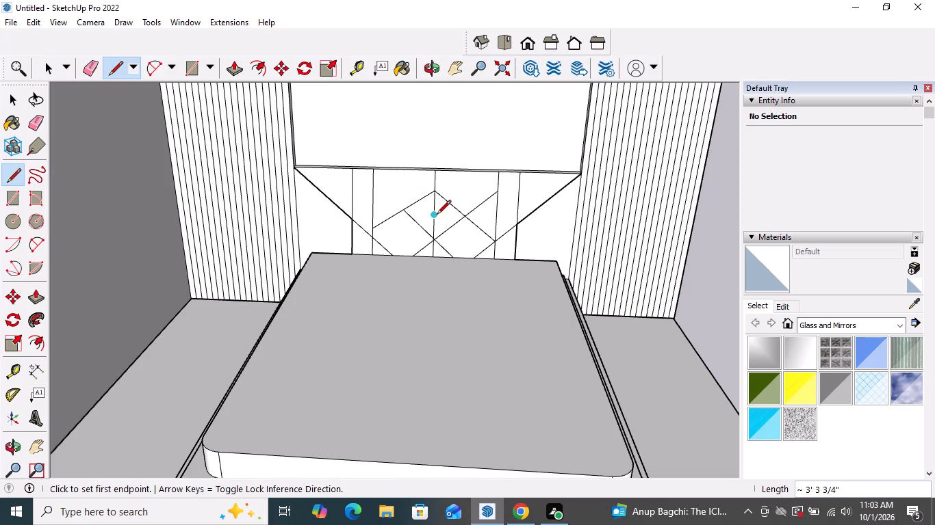
{"action": "left_click", "coordinate": [404, 208]}
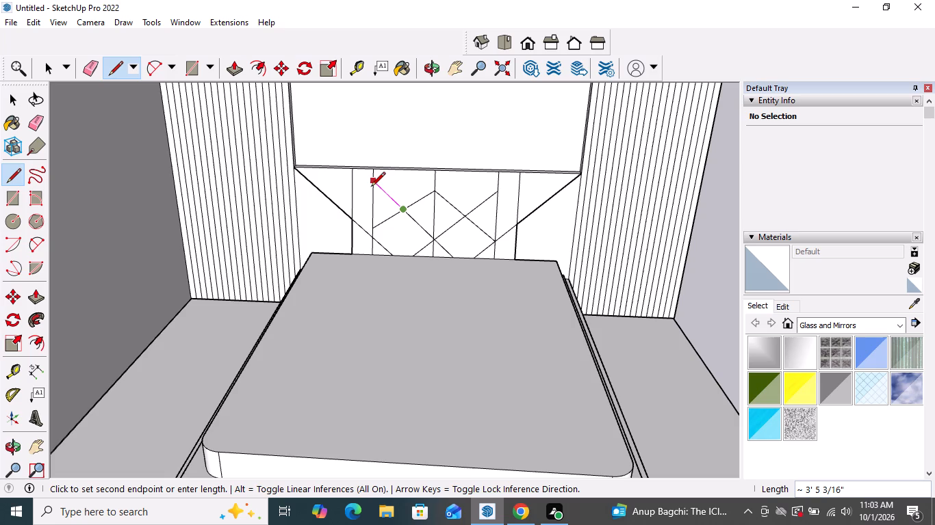
{"action": "scroll", "coordinate": [371, 187], "scroll_direction": "up", "scroll_amount": 1}
{"action": "left_click", "coordinate": [371, 187]}
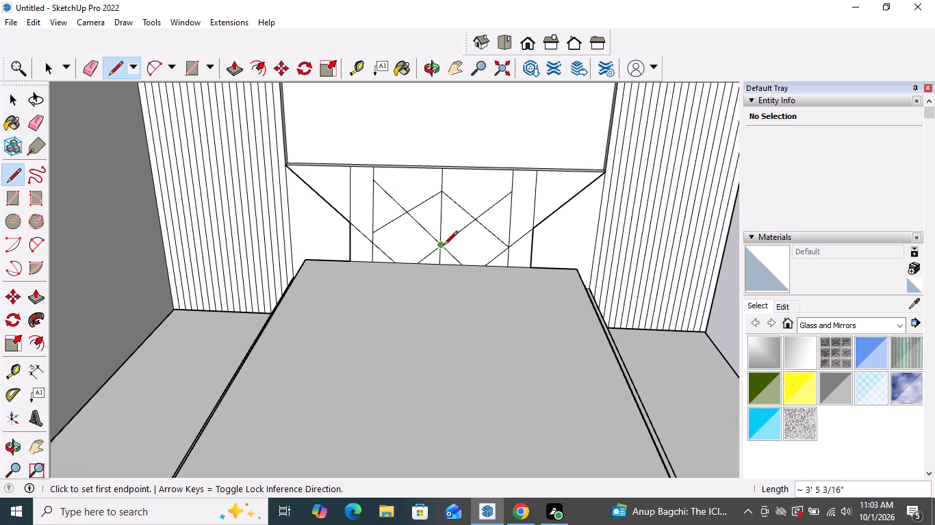
{"action": "key", "text": "space"}
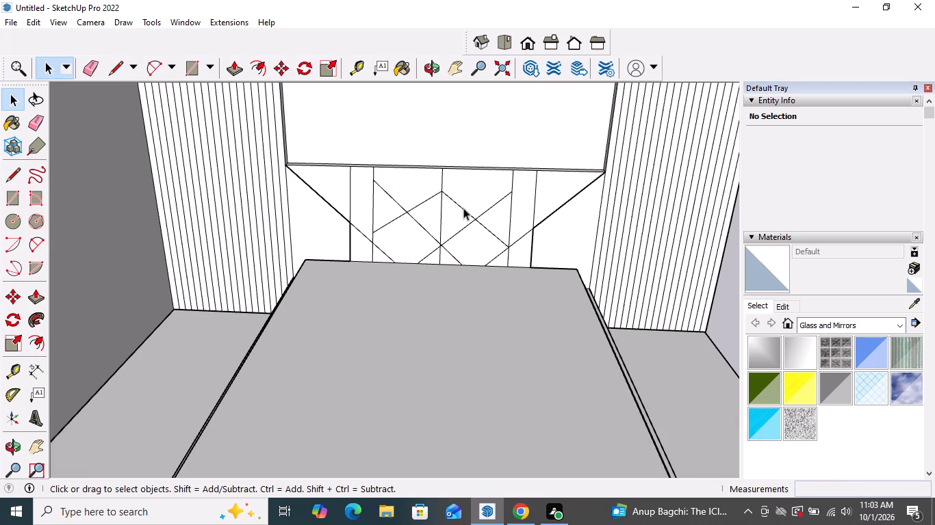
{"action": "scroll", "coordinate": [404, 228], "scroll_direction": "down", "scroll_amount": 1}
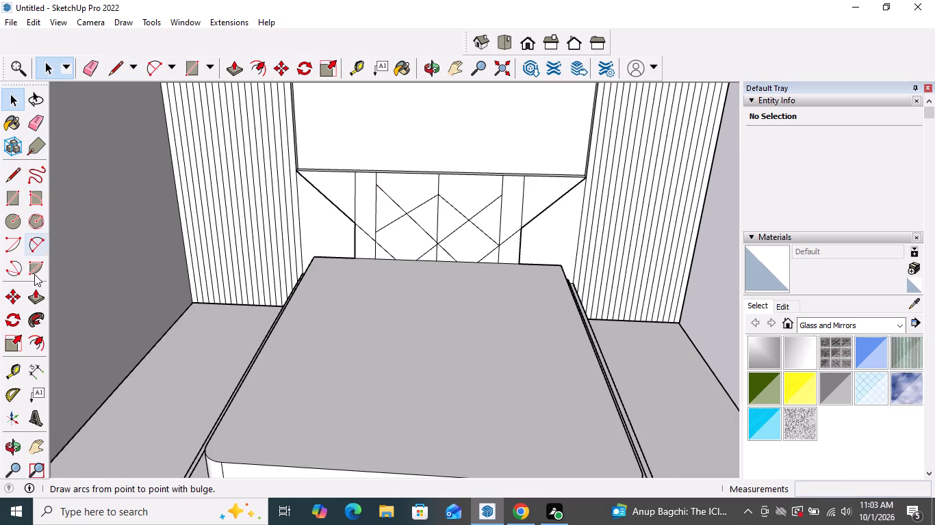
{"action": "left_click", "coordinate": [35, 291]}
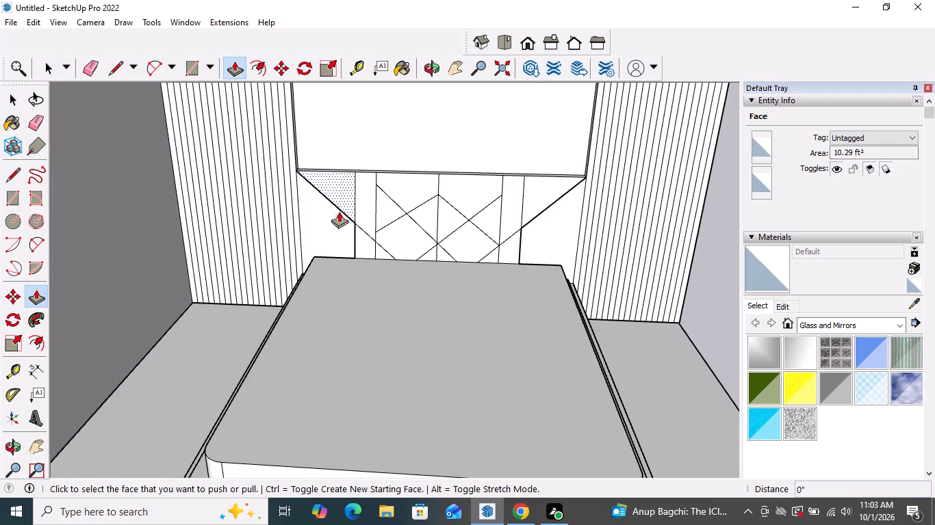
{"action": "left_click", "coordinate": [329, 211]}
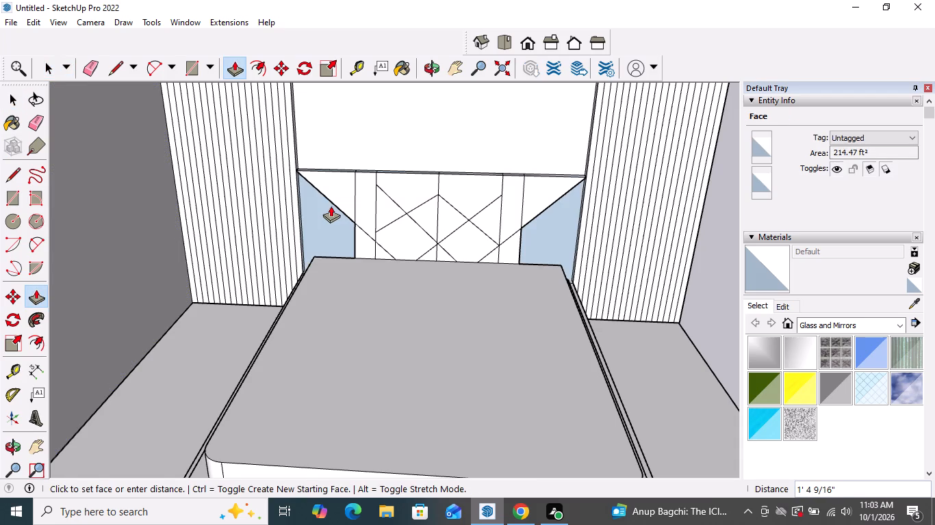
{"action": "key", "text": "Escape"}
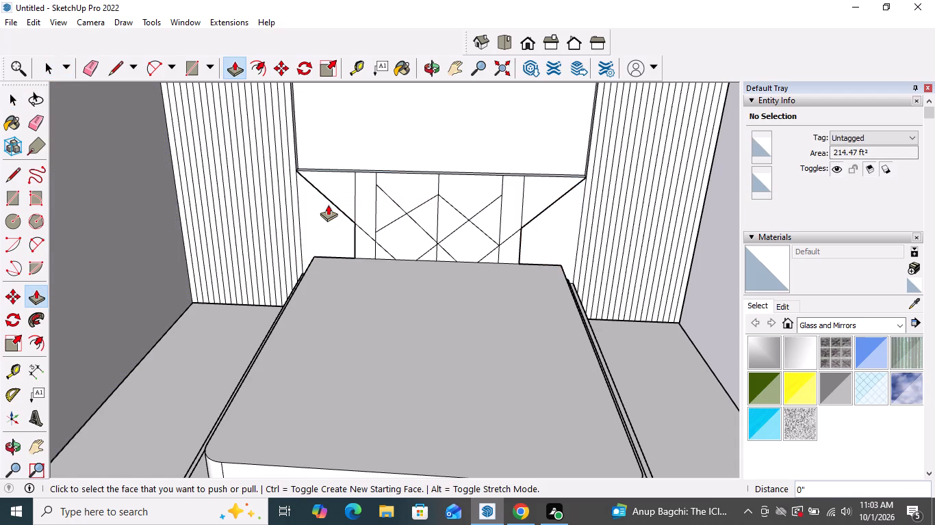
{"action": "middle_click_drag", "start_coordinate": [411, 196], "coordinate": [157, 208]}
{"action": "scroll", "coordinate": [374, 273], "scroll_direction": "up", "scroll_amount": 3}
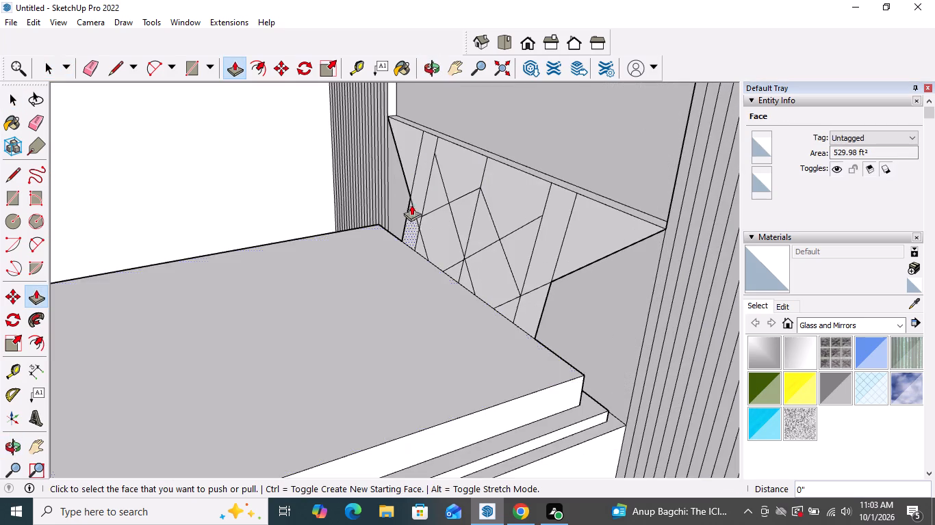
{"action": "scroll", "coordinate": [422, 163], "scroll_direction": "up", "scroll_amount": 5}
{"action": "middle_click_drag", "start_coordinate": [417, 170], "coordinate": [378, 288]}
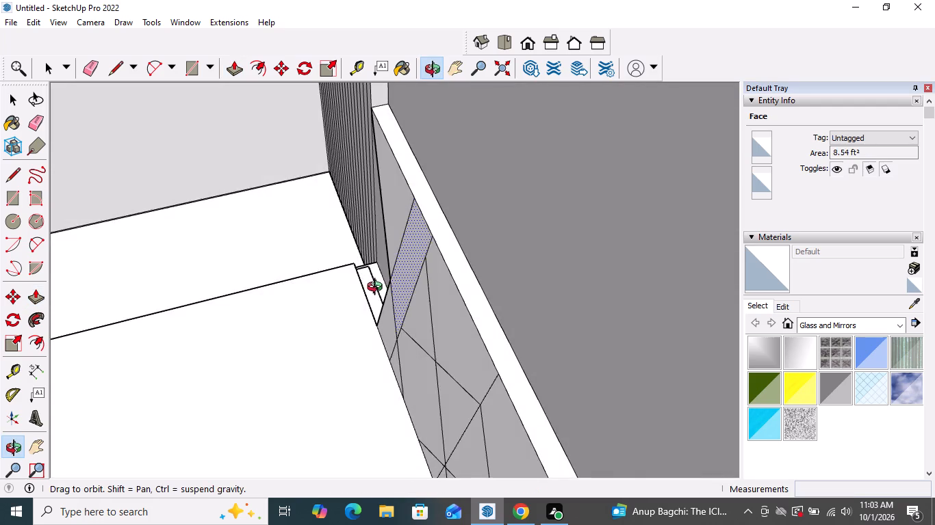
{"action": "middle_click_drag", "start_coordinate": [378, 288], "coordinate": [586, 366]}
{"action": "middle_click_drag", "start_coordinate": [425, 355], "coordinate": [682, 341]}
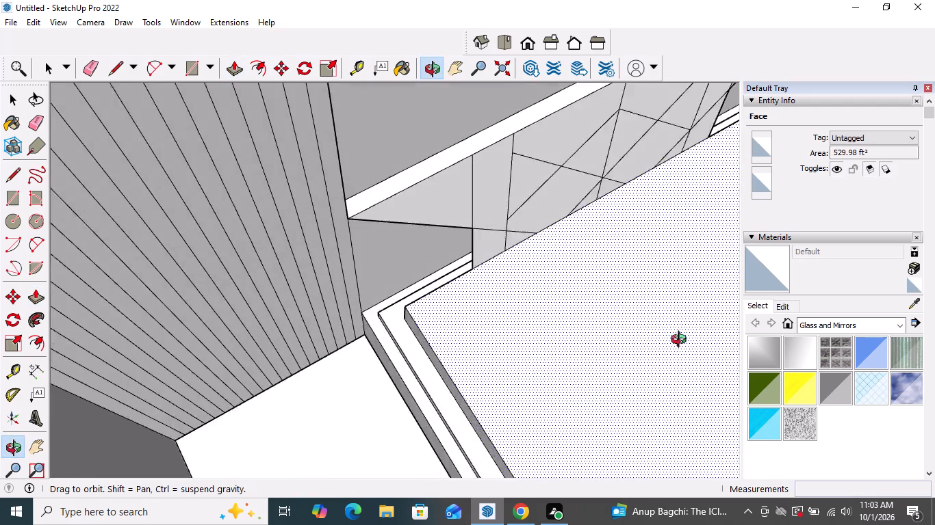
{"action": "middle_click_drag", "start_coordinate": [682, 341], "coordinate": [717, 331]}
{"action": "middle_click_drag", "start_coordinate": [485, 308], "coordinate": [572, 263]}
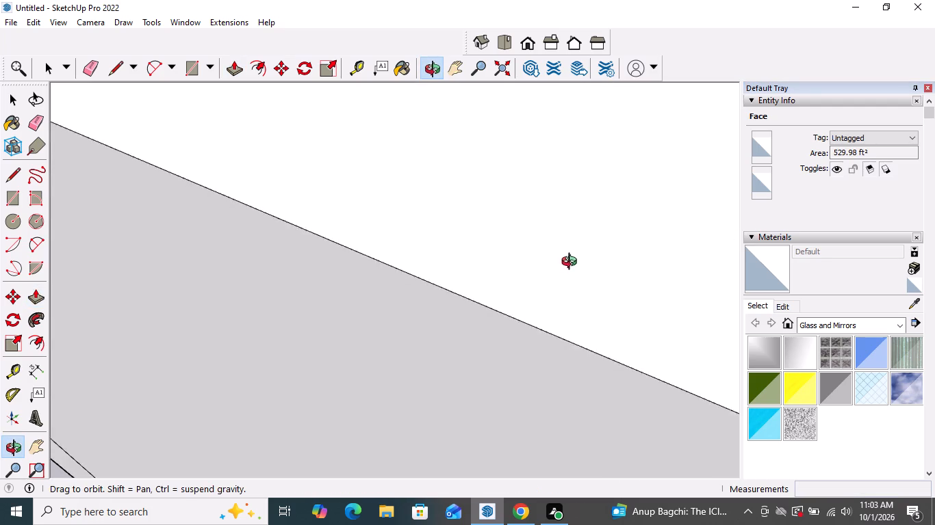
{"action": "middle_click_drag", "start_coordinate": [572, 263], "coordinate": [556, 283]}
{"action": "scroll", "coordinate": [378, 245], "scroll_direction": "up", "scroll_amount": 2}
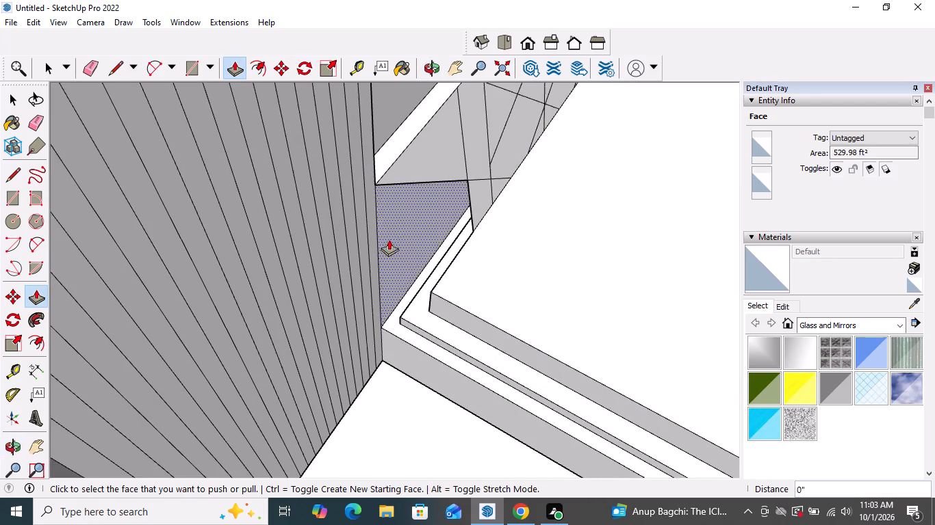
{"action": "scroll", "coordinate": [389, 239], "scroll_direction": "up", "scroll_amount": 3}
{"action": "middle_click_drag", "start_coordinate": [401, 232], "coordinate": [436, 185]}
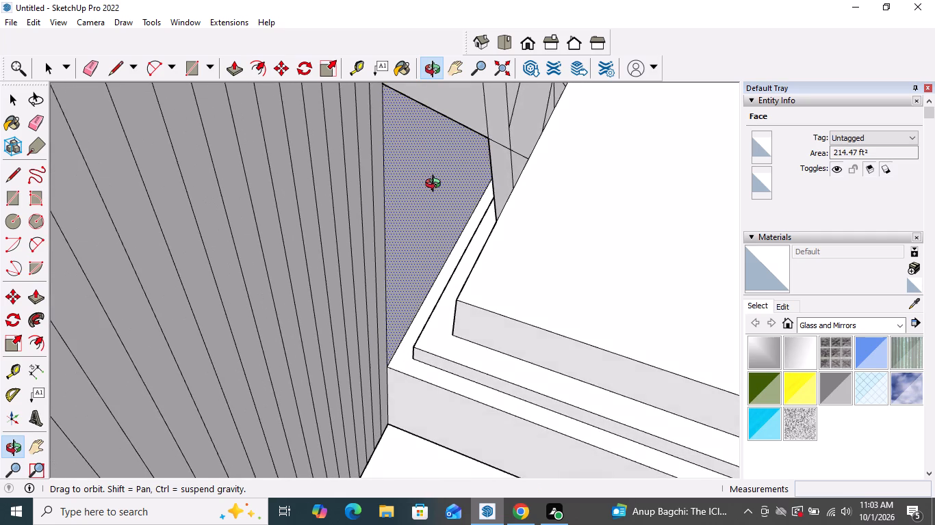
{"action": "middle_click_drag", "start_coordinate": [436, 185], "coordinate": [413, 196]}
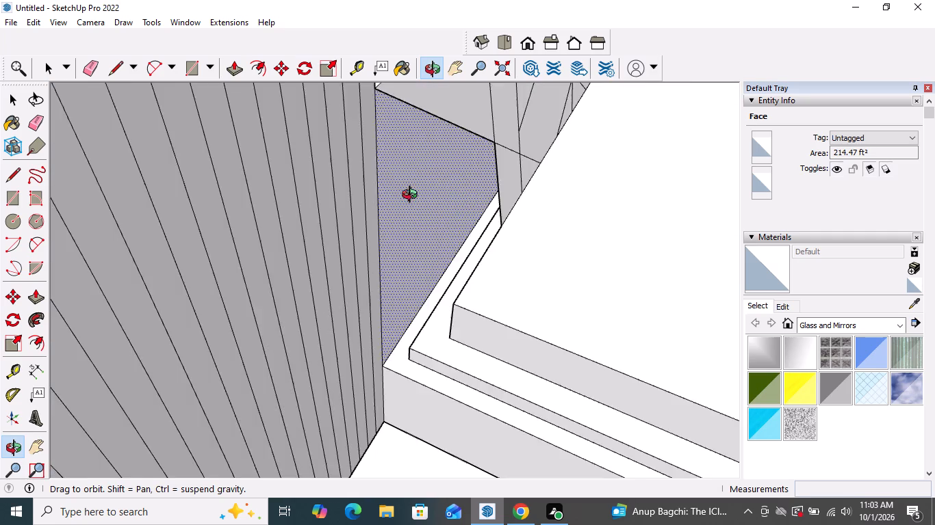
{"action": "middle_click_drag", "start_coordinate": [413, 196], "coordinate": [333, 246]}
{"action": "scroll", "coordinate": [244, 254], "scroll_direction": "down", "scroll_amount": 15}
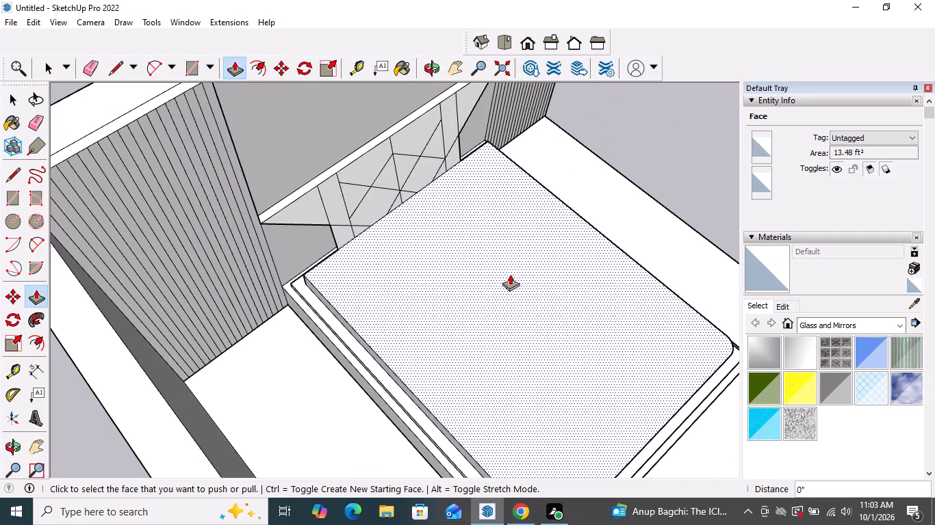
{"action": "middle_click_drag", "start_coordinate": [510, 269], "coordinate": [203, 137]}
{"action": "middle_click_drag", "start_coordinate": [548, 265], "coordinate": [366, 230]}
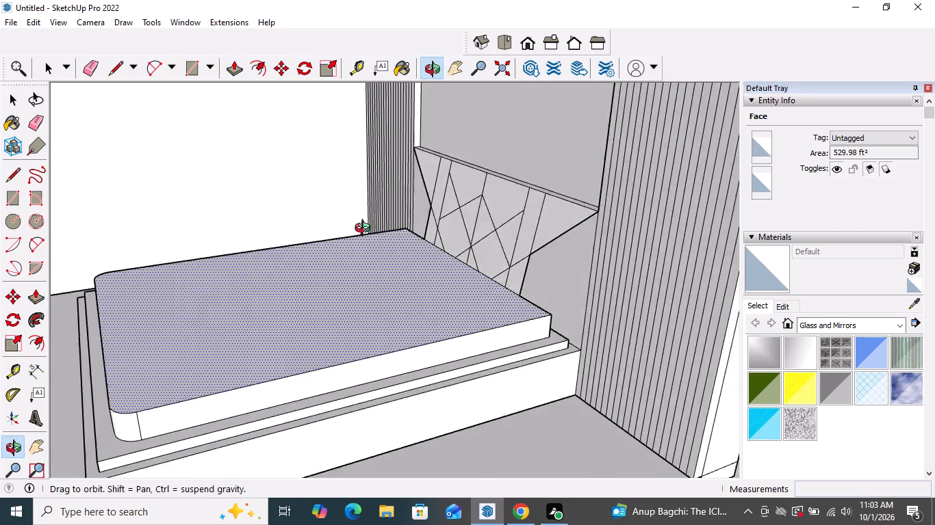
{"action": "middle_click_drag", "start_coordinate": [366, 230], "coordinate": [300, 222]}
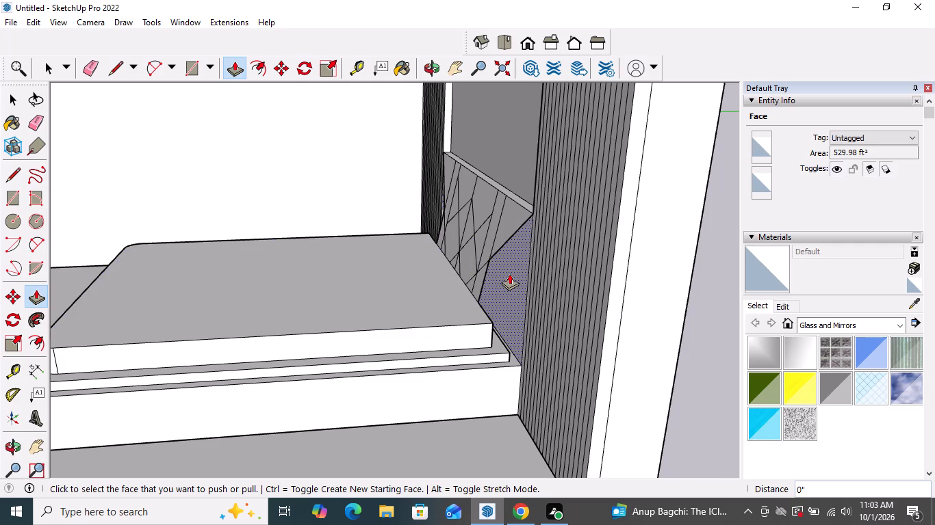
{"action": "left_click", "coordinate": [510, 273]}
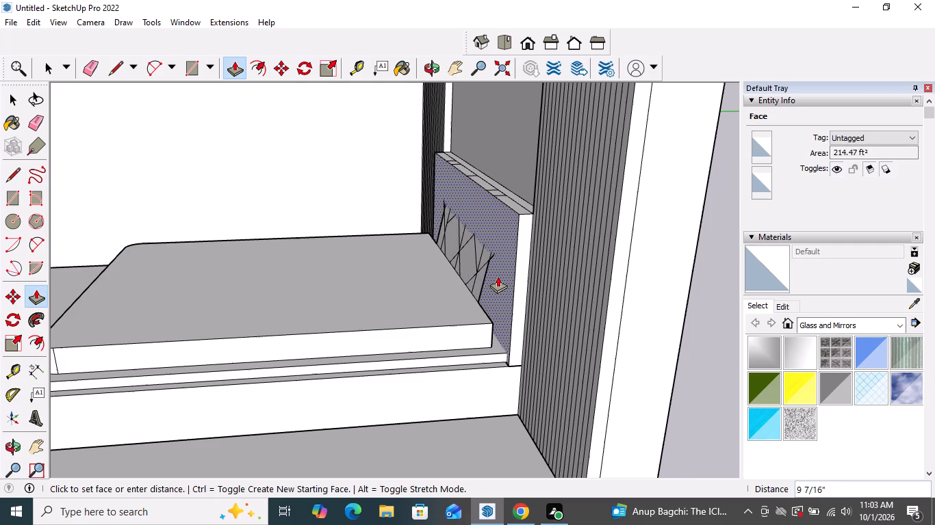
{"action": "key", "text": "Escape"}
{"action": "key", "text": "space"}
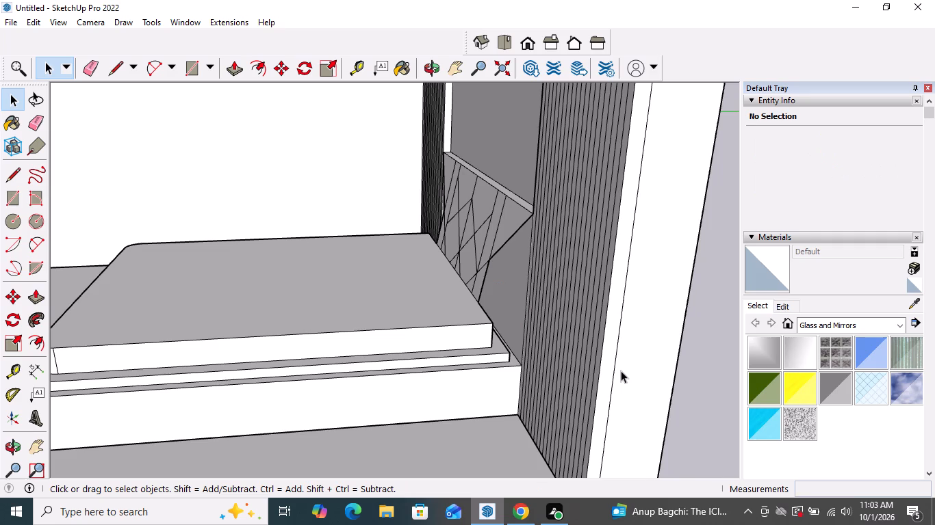
Examine the whole bedroom model from the front, side and above.
{"action": "scroll", "coordinate": [488, 295], "scroll_direction": "down", "scroll_amount": 9}
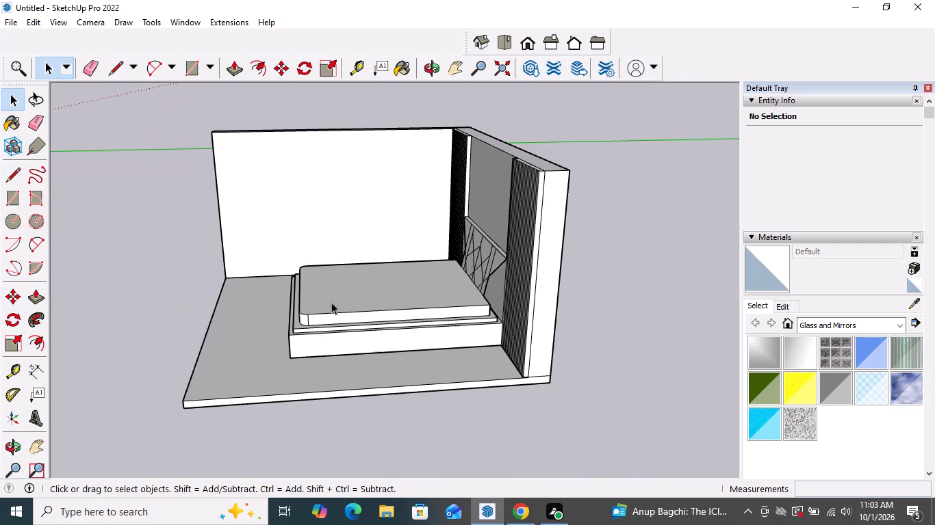
{"action": "middle_click_drag", "start_coordinate": [411, 306], "coordinate": [666, 286]}
{"action": "scroll", "coordinate": [404, 244], "scroll_direction": "up", "scroll_amount": 4}
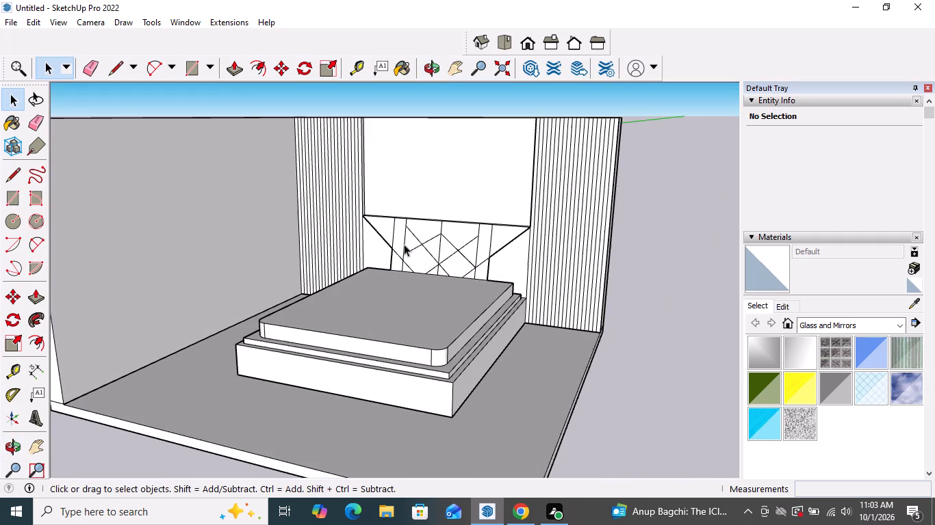
{"action": "scroll", "coordinate": [404, 263], "scroll_direction": "down", "scroll_amount": 5}
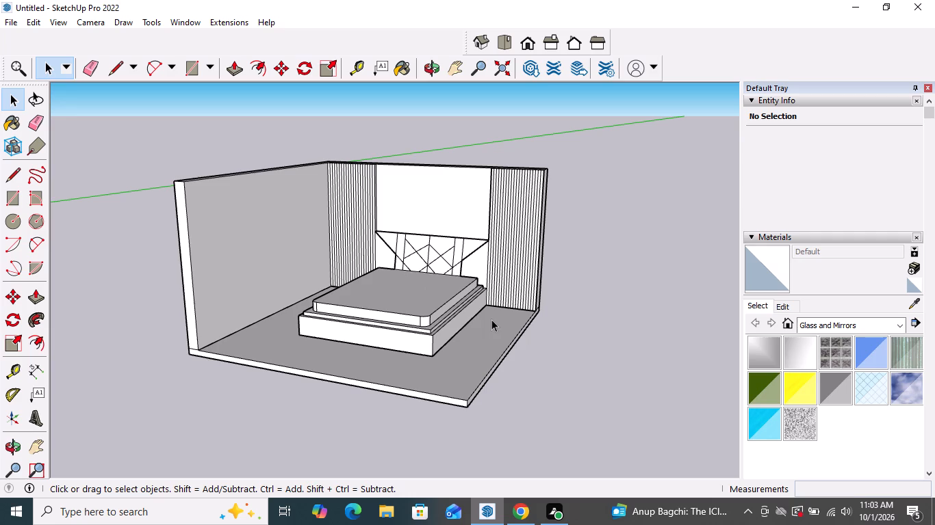
{"action": "middle_click_drag", "start_coordinate": [470, 322], "coordinate": [546, 306]}
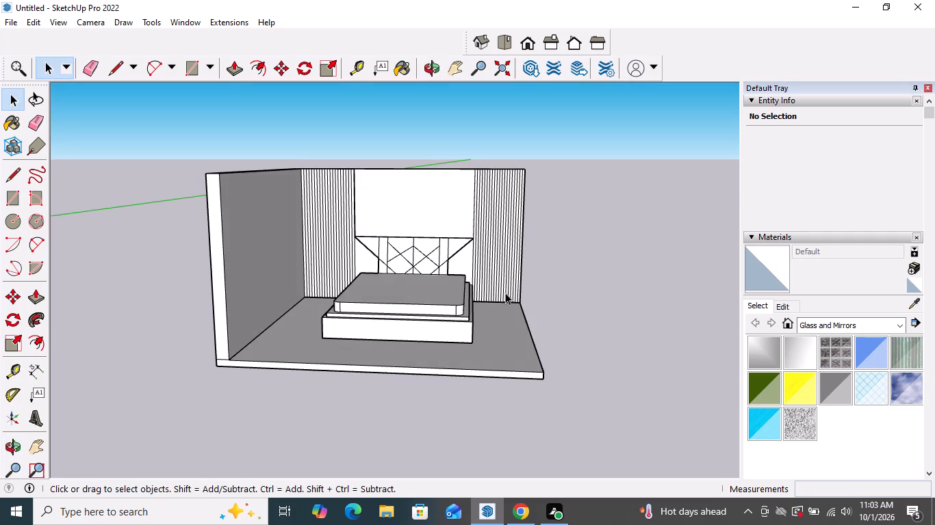
{"action": "middle_click_drag", "start_coordinate": [504, 291], "coordinate": [543, 468]}
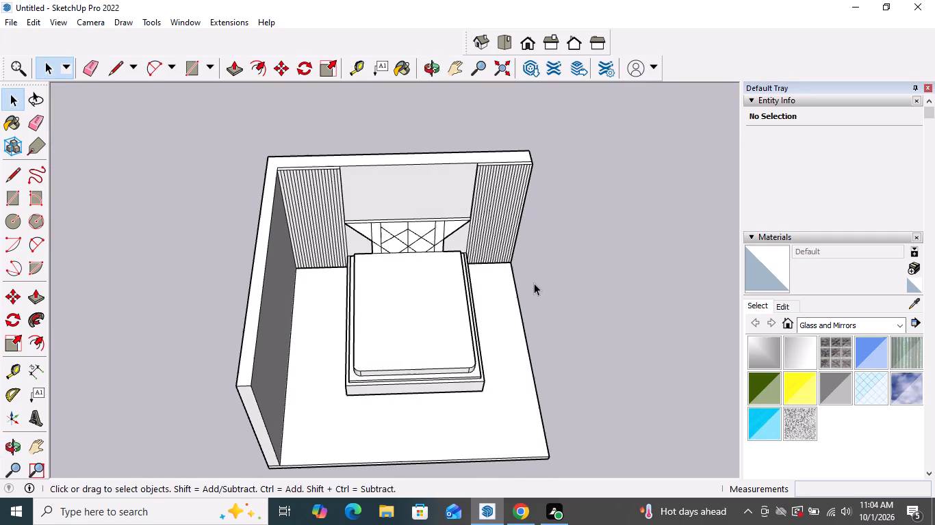
{"action": "middle_click_drag", "start_coordinate": [534, 282], "coordinate": [489, 291]}
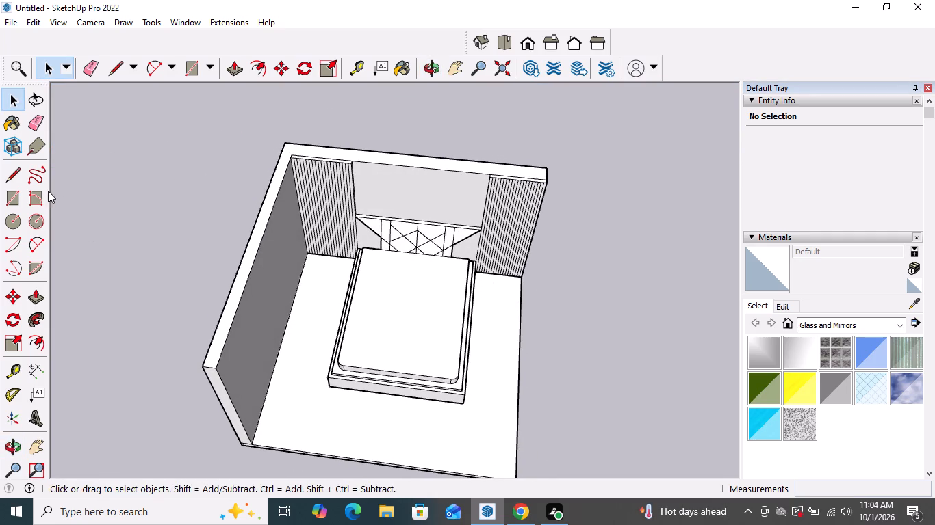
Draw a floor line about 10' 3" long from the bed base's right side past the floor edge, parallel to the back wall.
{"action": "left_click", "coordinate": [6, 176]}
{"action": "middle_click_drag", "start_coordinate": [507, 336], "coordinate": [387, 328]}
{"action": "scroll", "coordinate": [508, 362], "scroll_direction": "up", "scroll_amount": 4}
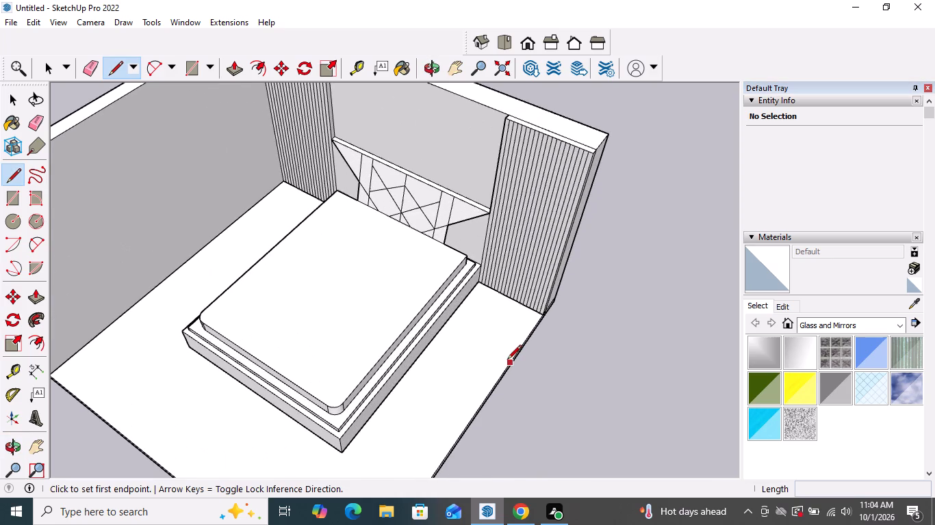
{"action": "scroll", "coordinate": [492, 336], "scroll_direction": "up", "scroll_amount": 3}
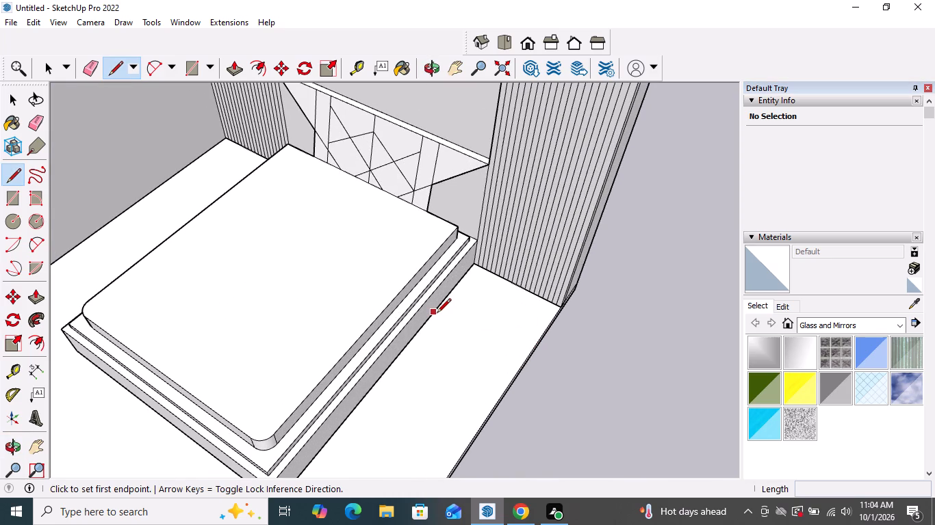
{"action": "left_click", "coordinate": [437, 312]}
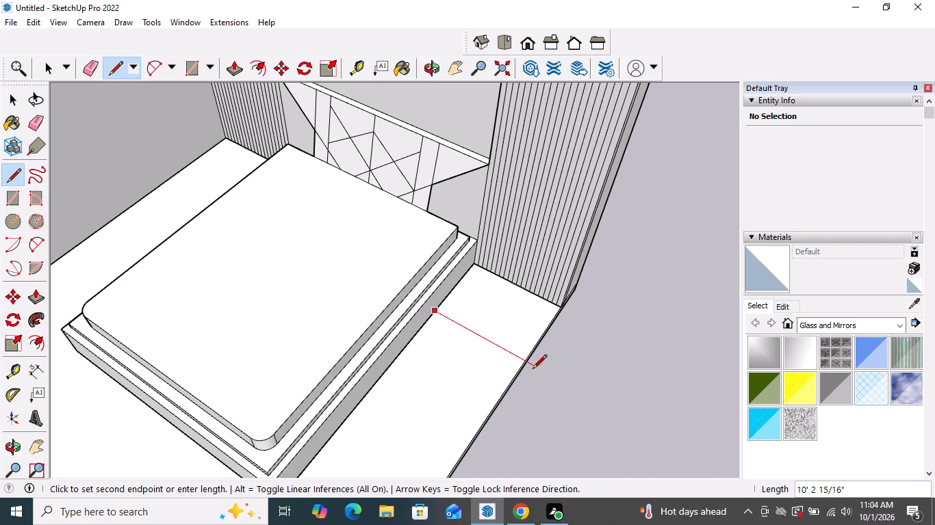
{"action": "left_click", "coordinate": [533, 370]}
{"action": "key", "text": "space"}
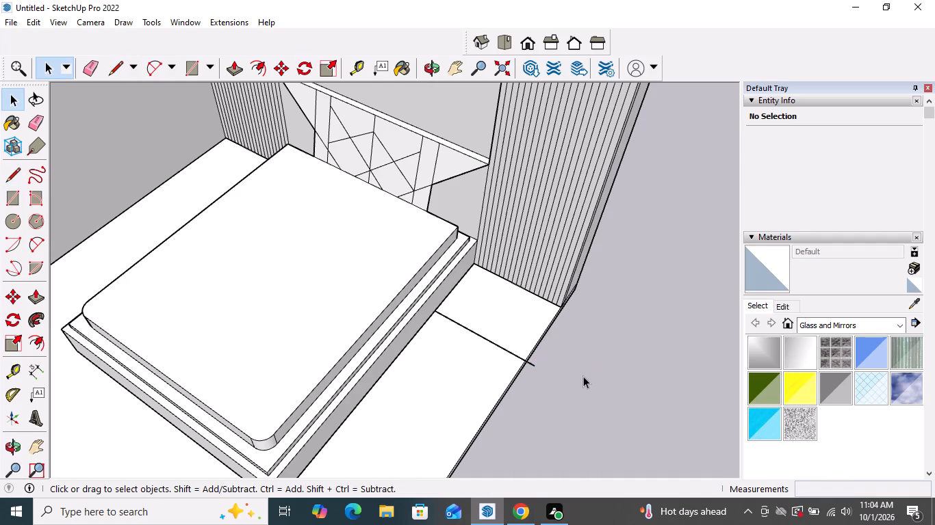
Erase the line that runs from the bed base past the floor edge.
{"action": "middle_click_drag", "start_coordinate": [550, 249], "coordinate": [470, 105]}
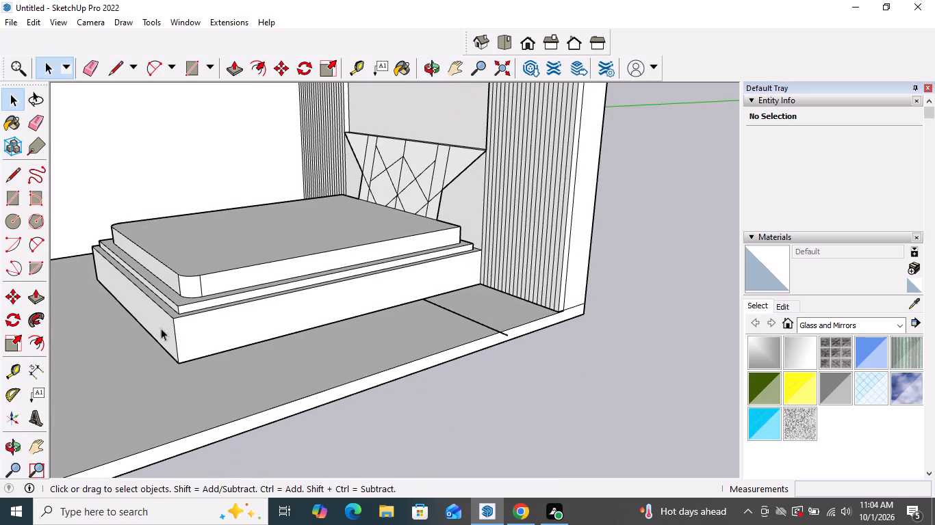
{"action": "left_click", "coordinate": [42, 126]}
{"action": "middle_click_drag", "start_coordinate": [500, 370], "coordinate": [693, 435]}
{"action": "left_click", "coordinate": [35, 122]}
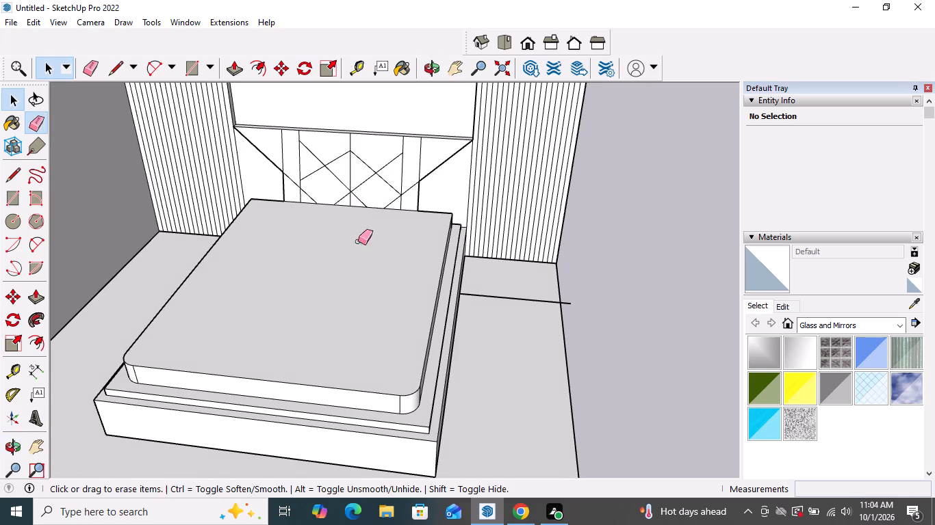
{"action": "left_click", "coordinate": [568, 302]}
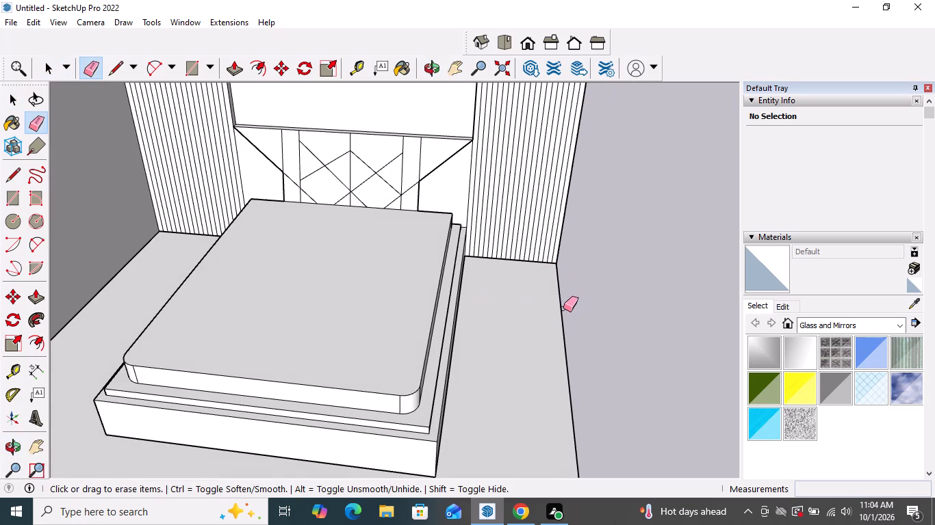
Draw a line about 9' 4" long across the floor from the bed base's right side to the floor edge, parallel to the back wall.
{"action": "middle_click_drag", "start_coordinate": [563, 304], "coordinate": [567, 402]}
{"action": "middle_click_drag", "start_coordinate": [620, 340], "coordinate": [543, 297]}
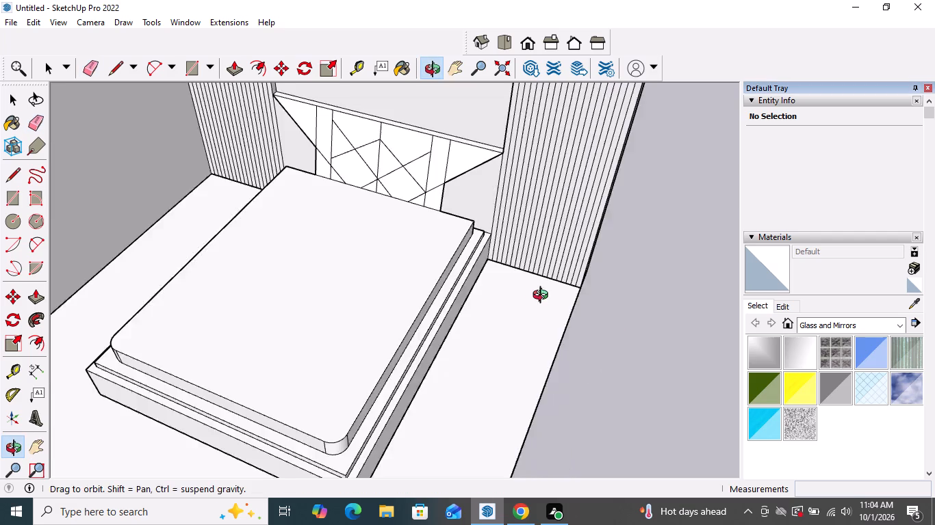
{"action": "middle_click_drag", "start_coordinate": [543, 297], "coordinate": [422, 137]}
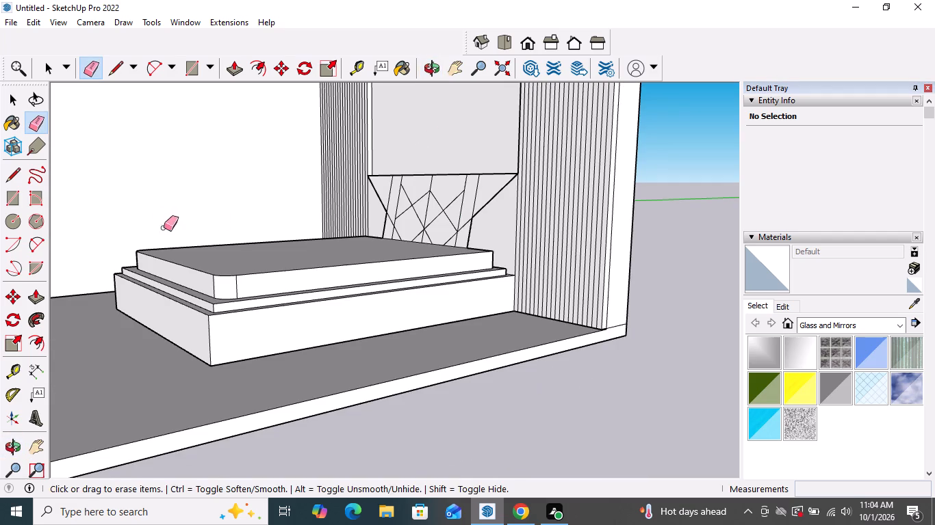
{"action": "left_click", "coordinate": [14, 179]}
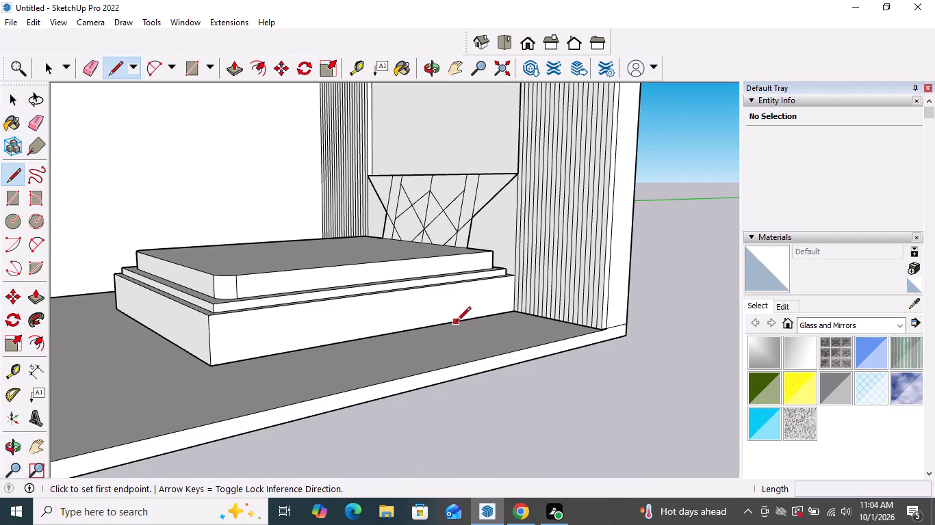
{"action": "left_click", "coordinate": [462, 320]}
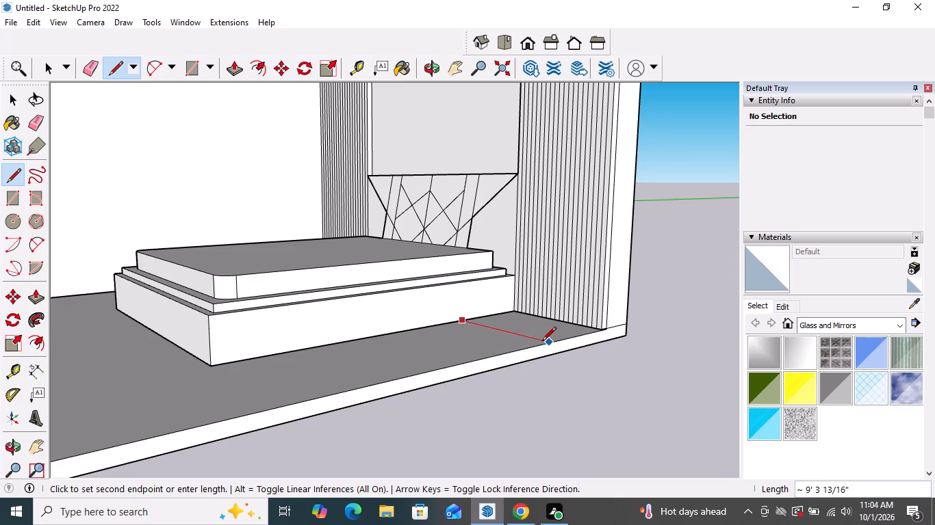
{"action": "left_click", "coordinate": [543, 342]}
{"action": "middle_click_drag", "start_coordinate": [512, 380], "coordinate": [693, 487]}
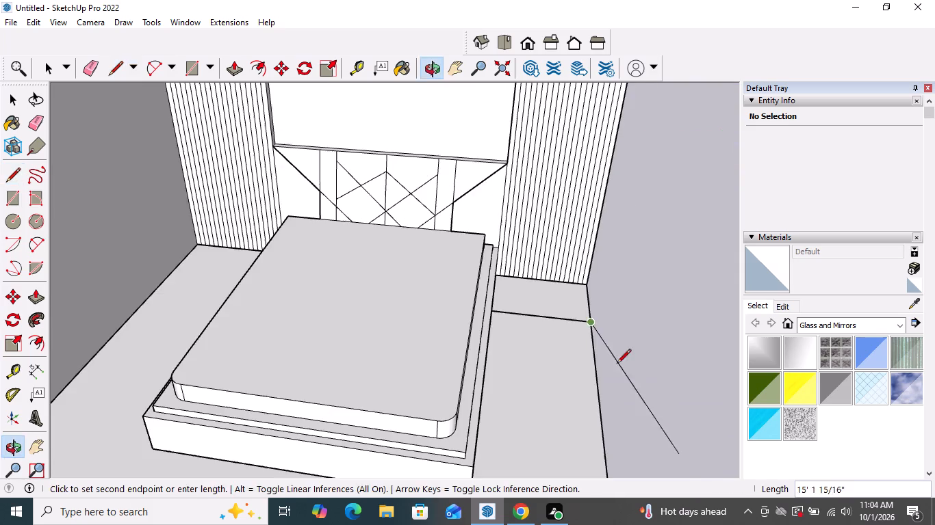
{"action": "middle_click_drag", "start_coordinate": [586, 321], "coordinate": [589, 386]}
{"action": "key", "text": "space"}
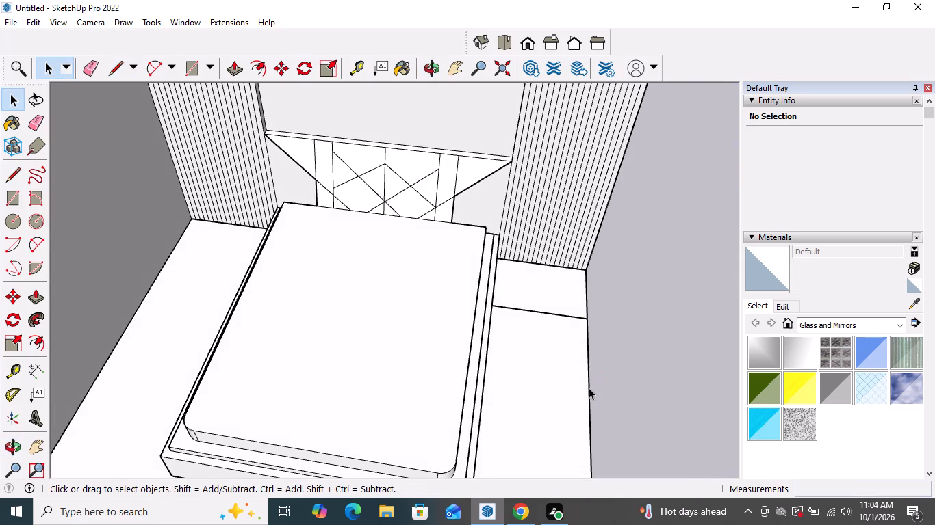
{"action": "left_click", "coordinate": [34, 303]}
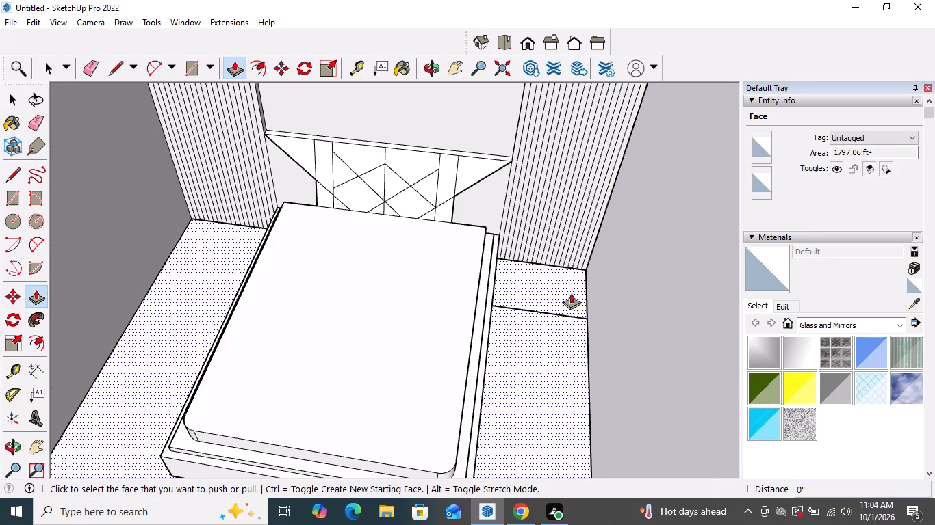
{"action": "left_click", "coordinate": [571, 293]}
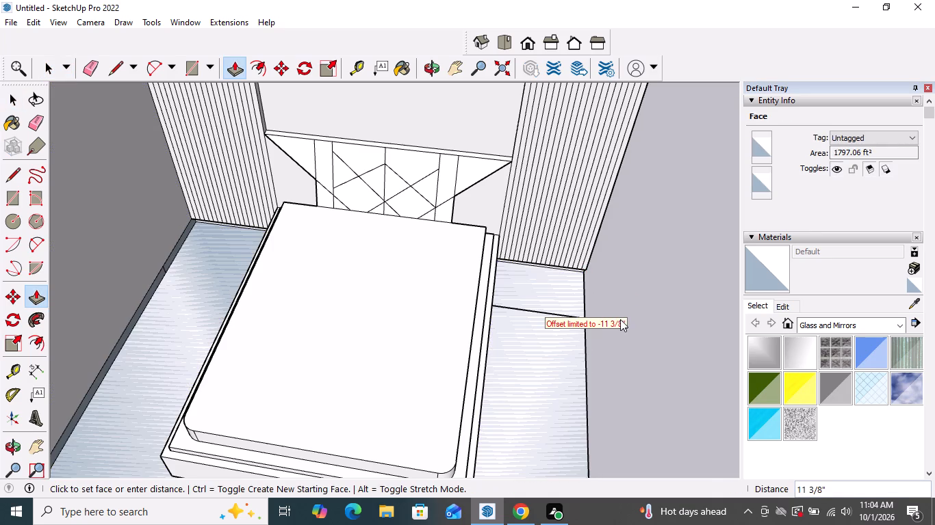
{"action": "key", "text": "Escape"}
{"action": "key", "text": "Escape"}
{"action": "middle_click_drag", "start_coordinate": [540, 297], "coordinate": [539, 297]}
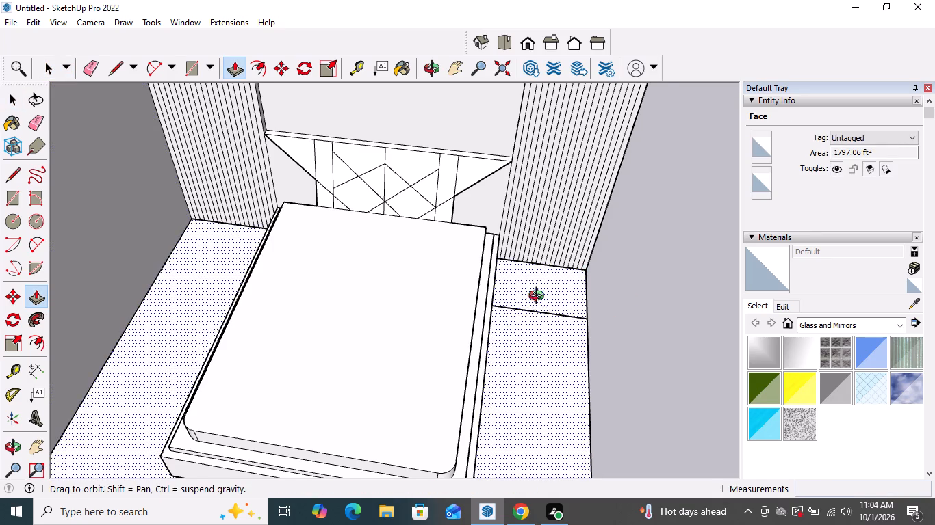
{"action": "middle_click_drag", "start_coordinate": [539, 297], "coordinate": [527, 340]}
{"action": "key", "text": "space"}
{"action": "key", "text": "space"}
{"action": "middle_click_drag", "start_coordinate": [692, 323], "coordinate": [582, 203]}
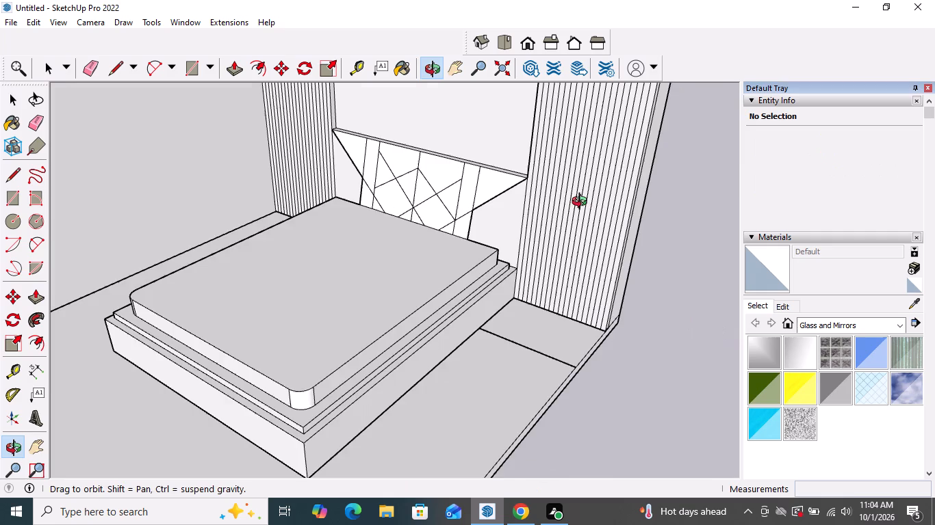
Erase the line across the floor between the bed base's right side and the floor edge.
{"action": "middle_click_drag", "start_coordinate": [582, 203], "coordinate": [583, 158]}
{"action": "middle_click_drag", "start_coordinate": [535, 341], "coordinate": [569, 286]}
{"action": "scroll", "coordinate": [562, 314], "scroll_direction": "up", "scroll_amount": 8}
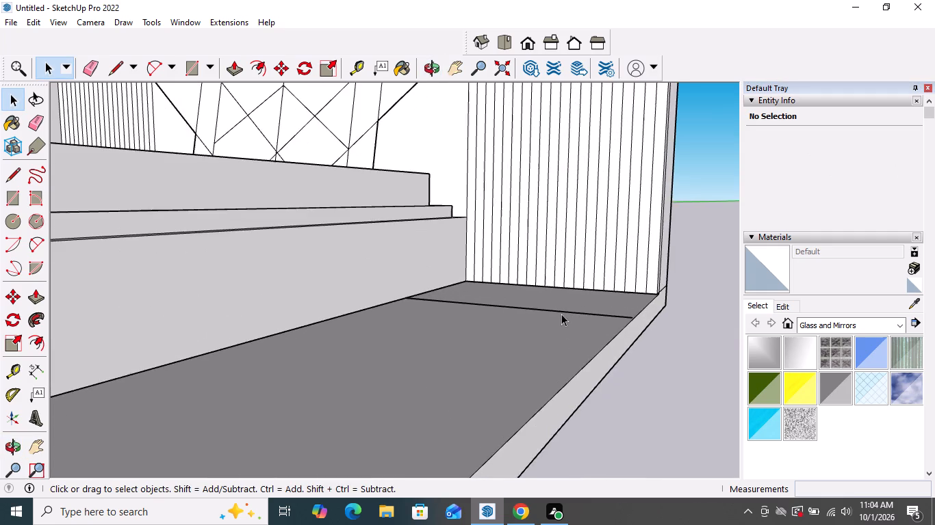
{"action": "middle_click_drag", "start_coordinate": [593, 379], "coordinate": [623, 344]}
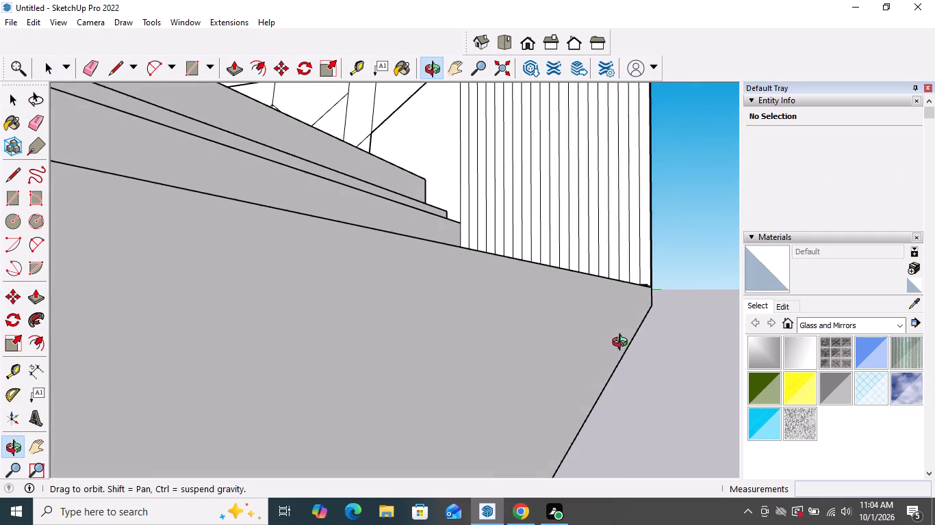
{"action": "middle_click_drag", "start_coordinate": [623, 344], "coordinate": [429, 342]}
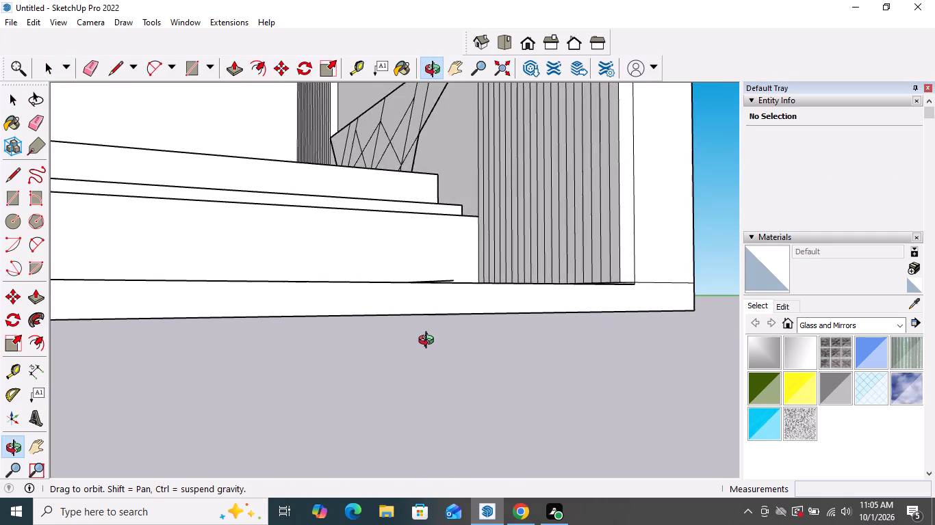
{"action": "middle_click_drag", "start_coordinate": [429, 342], "coordinate": [402, 345]}
{"action": "scroll", "coordinate": [370, 314], "scroll_direction": "up", "scroll_amount": 8}
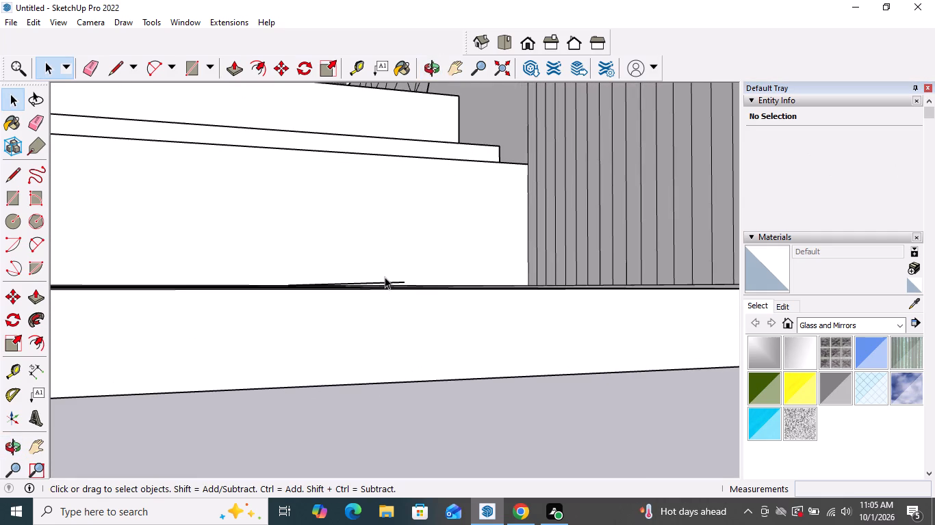
{"action": "scroll", "coordinate": [392, 281], "scroll_direction": "up", "scroll_amount": 5}
{"action": "middle_click_drag", "start_coordinate": [391, 287], "coordinate": [352, 287]}
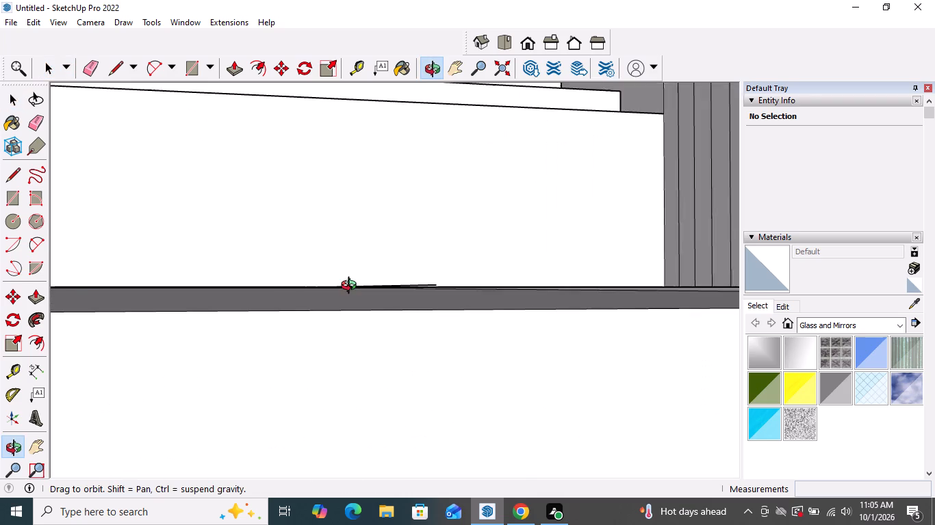
{"action": "middle_click_drag", "start_coordinate": [352, 287], "coordinate": [316, 285]}
{"action": "left_click", "coordinate": [420, 286]}
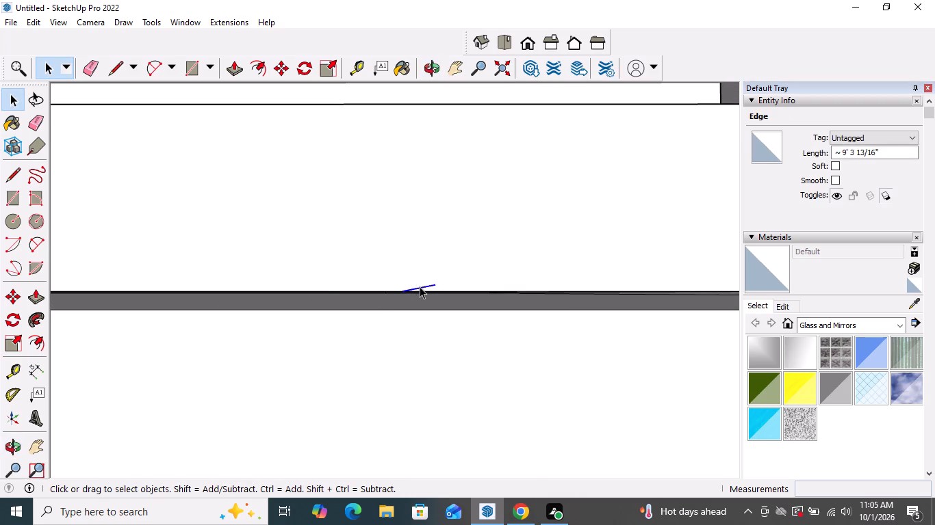
{"action": "key", "text": "Home"}
{"action": "key", "text": "Home"}
{"action": "key", "text": "Delete"}
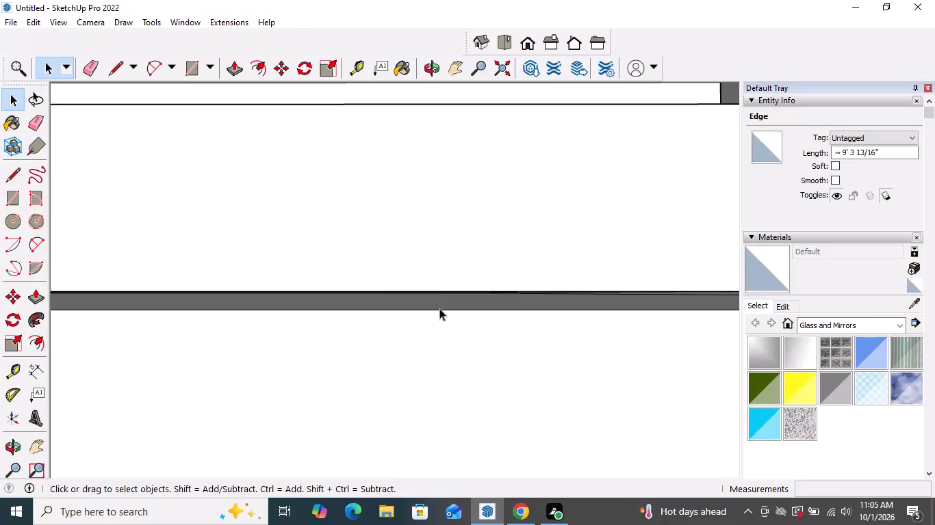
Push/Pull the floor face beside the bed down by about 1 1/2".
{"action": "middle_click", "coordinate": [439, 300]}
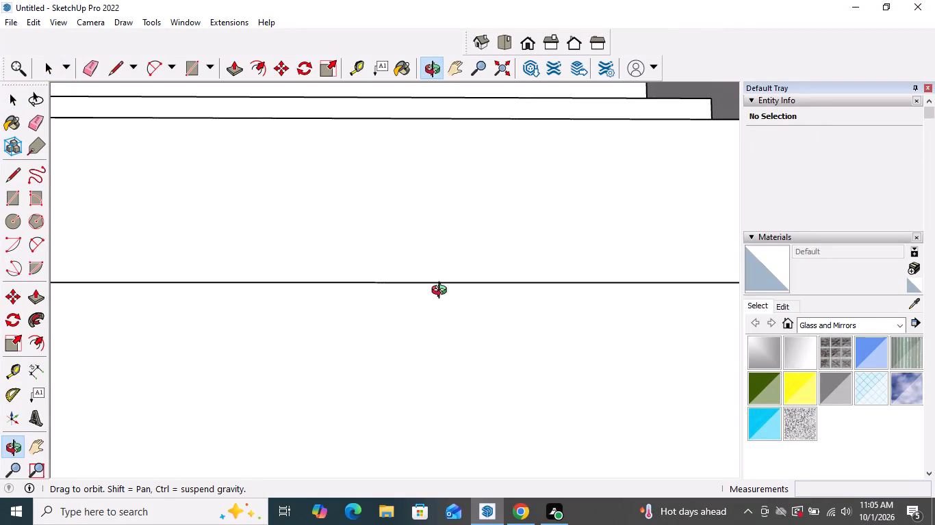
{"action": "scroll", "coordinate": [439, 299], "scroll_direction": "up", "scroll_amount": 2}
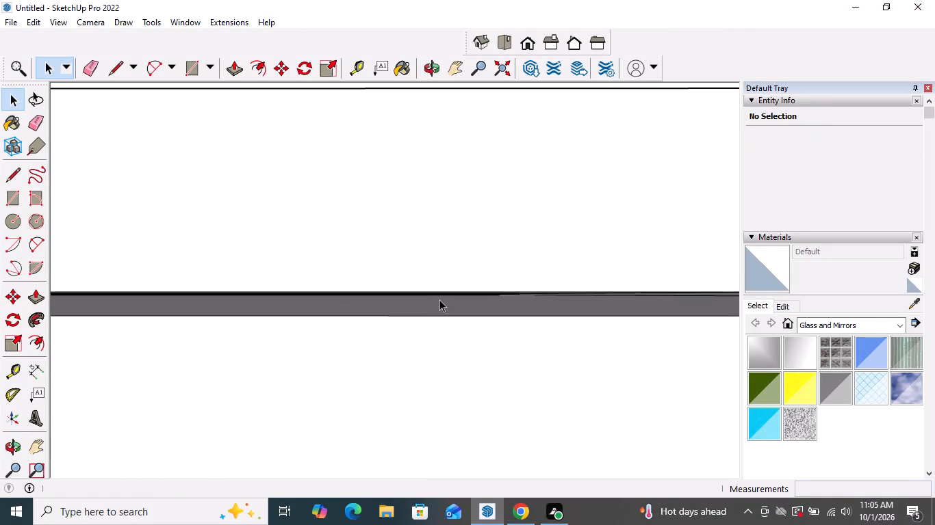
{"action": "scroll", "coordinate": [439, 299], "scroll_direction": "up", "scroll_amount": 18}
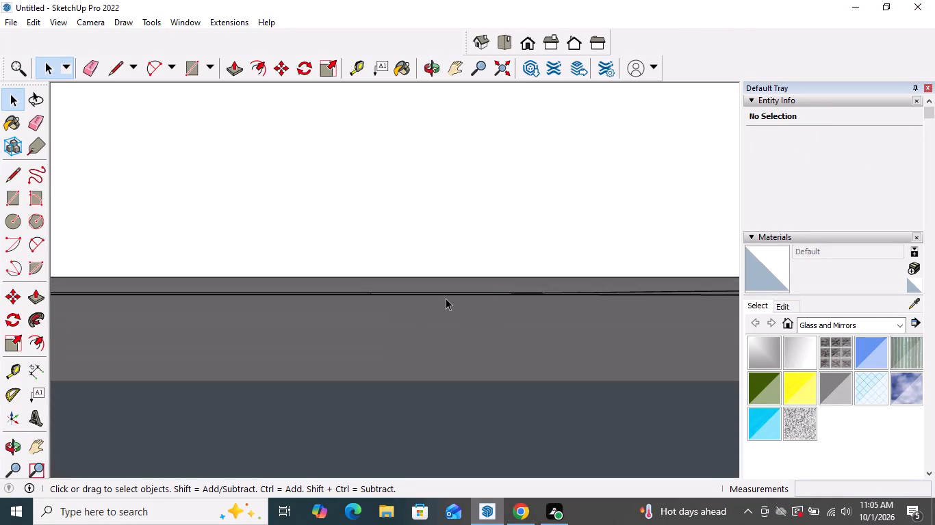
{"action": "scroll", "coordinate": [446, 298], "scroll_direction": "up", "scroll_amount": 7}
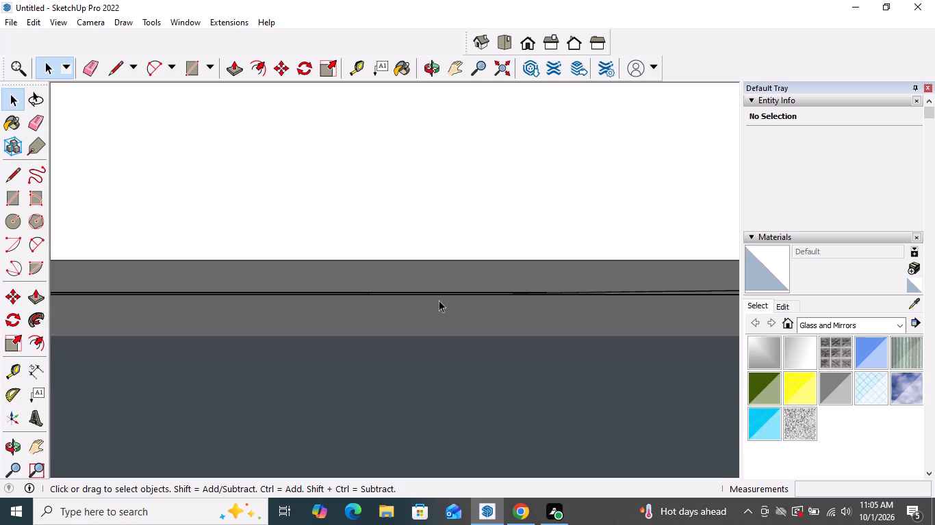
{"action": "left_click", "coordinate": [37, 302]}
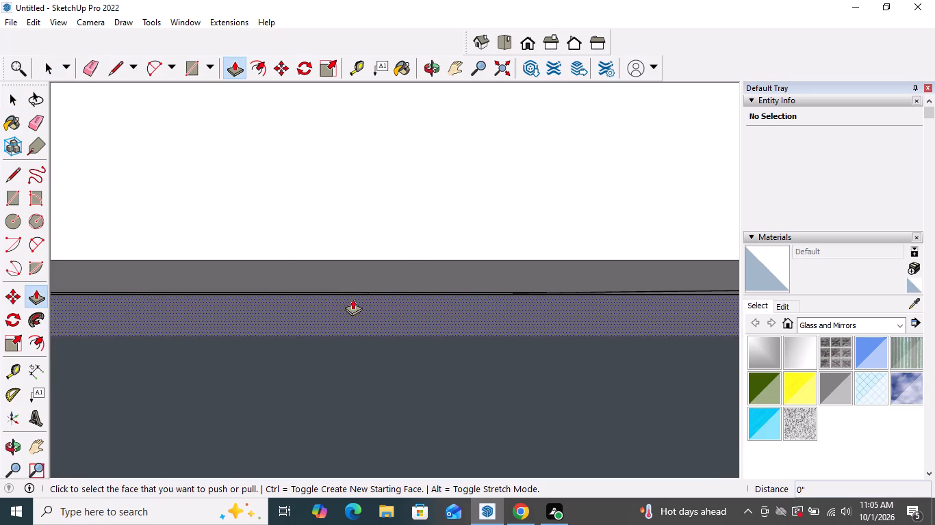
{"action": "left_click", "coordinate": [417, 271]}
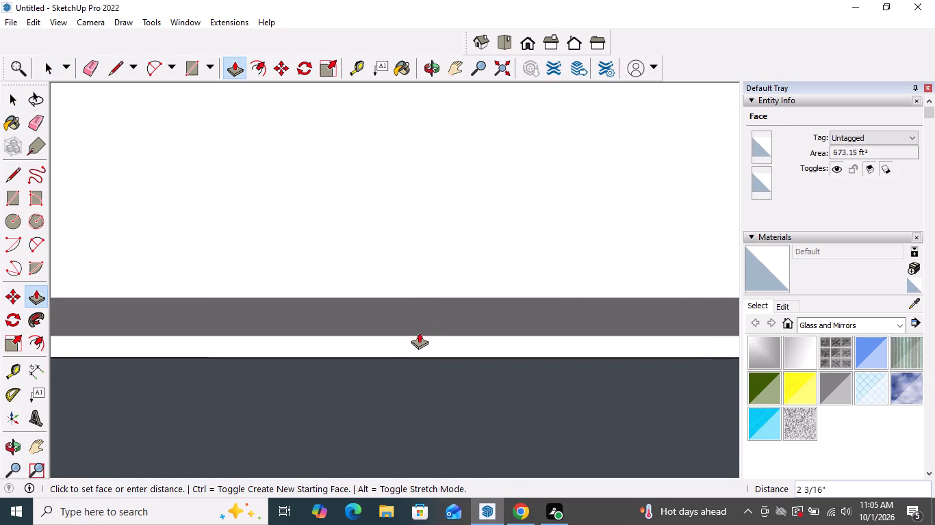
{"action": "left_click", "coordinate": [413, 314]}
{"action": "middle_click_drag", "start_coordinate": [448, 289], "coordinate": [459, 337]}
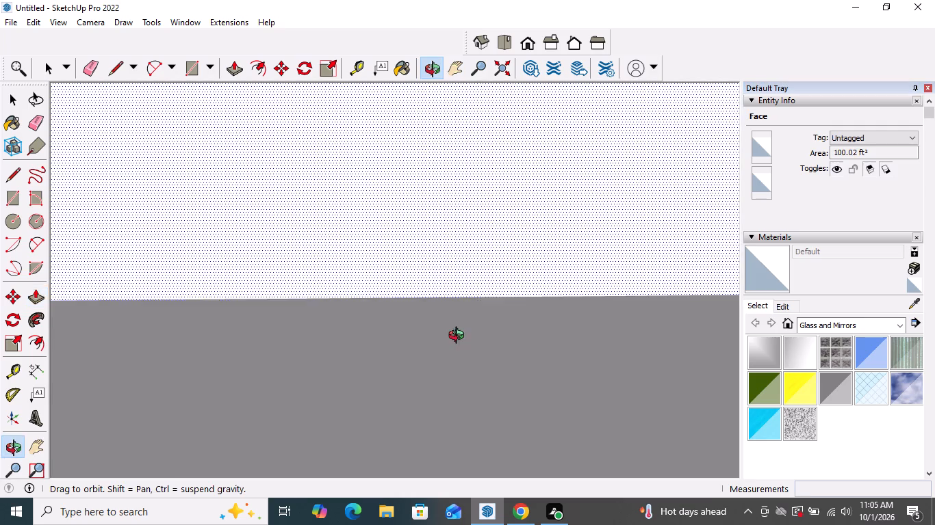
{"action": "middle_click_drag", "start_coordinate": [459, 337], "coordinate": [459, 338]}
{"action": "scroll", "coordinate": [457, 323], "scroll_direction": "down", "scroll_amount": 11}
{"action": "scroll", "coordinate": [483, 261], "scroll_direction": "down", "scroll_amount": 16}
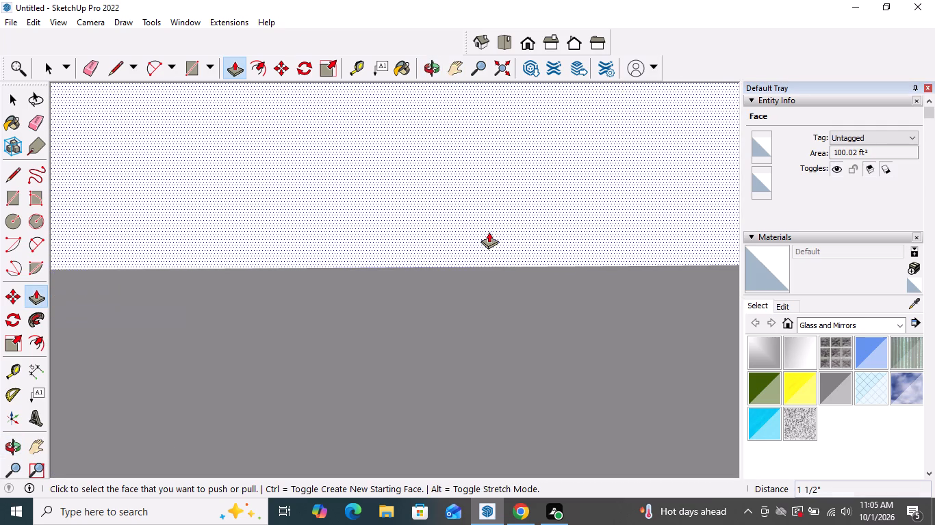
{"action": "scroll", "coordinate": [489, 232], "scroll_direction": "down", "scroll_amount": 11}
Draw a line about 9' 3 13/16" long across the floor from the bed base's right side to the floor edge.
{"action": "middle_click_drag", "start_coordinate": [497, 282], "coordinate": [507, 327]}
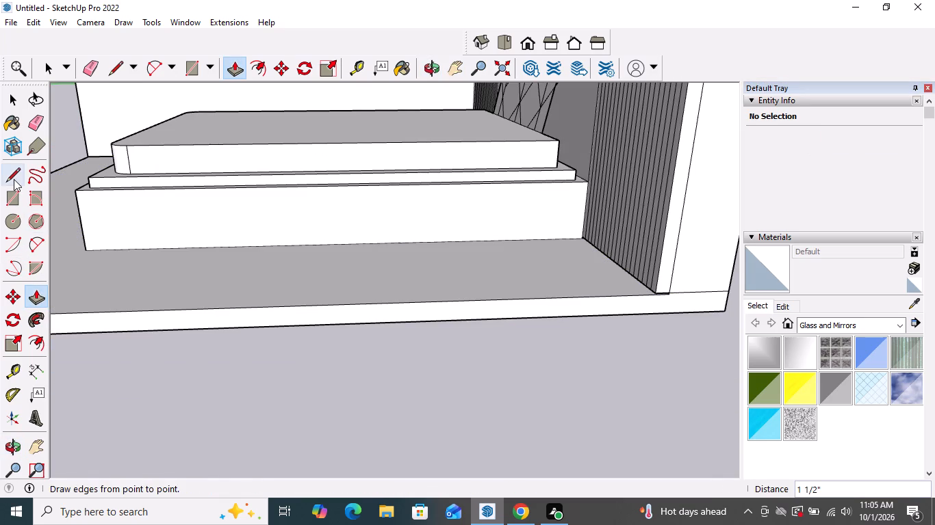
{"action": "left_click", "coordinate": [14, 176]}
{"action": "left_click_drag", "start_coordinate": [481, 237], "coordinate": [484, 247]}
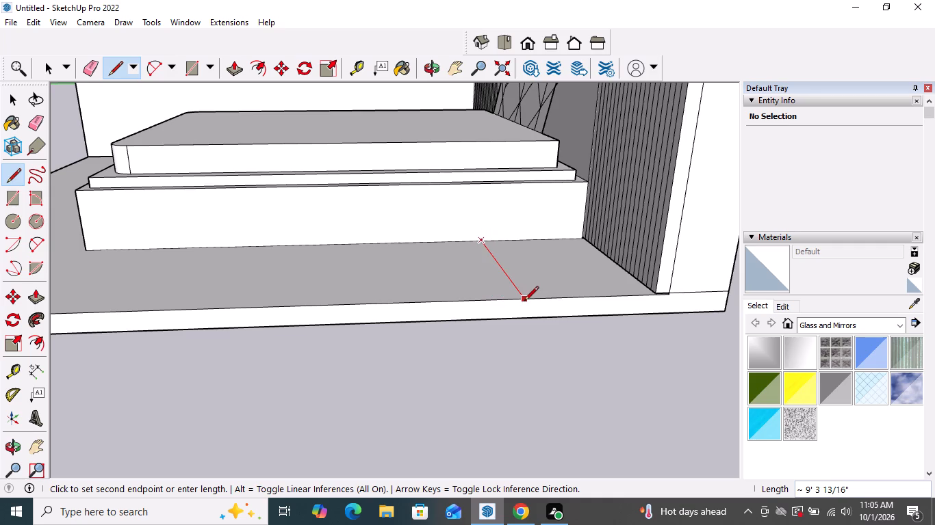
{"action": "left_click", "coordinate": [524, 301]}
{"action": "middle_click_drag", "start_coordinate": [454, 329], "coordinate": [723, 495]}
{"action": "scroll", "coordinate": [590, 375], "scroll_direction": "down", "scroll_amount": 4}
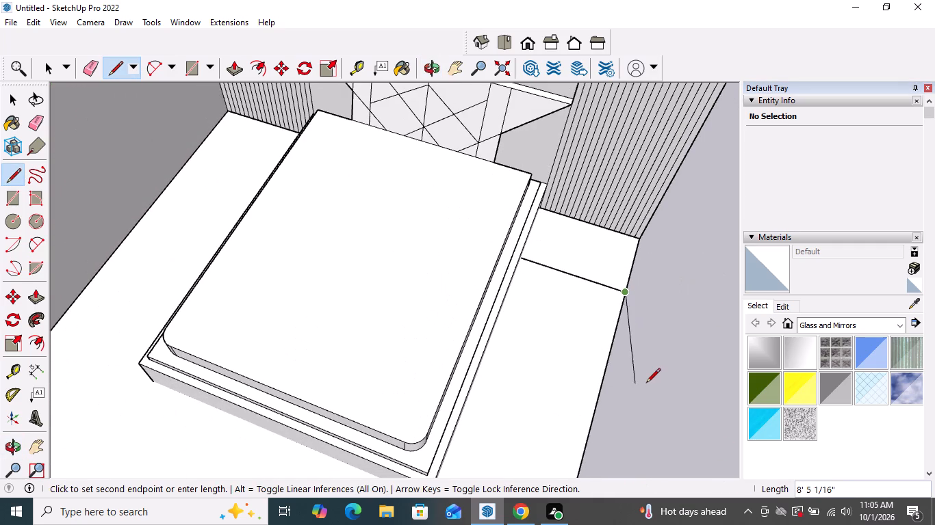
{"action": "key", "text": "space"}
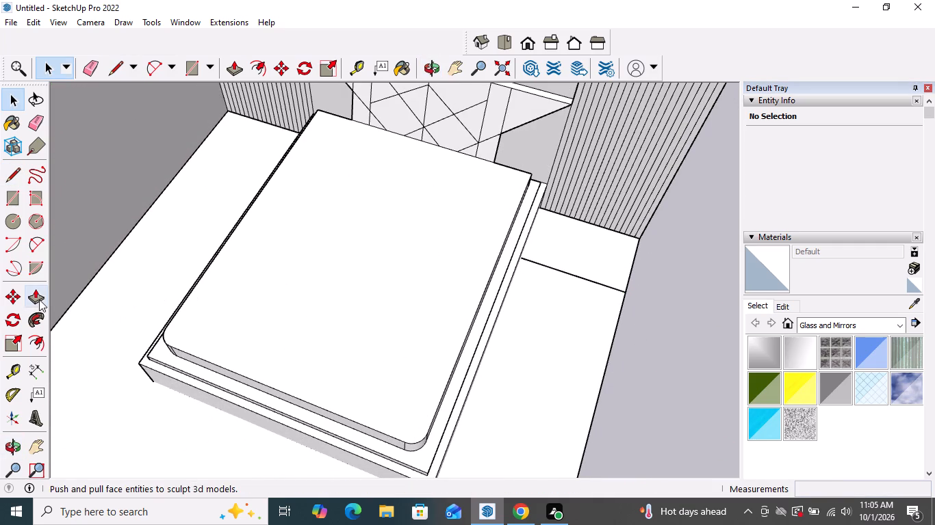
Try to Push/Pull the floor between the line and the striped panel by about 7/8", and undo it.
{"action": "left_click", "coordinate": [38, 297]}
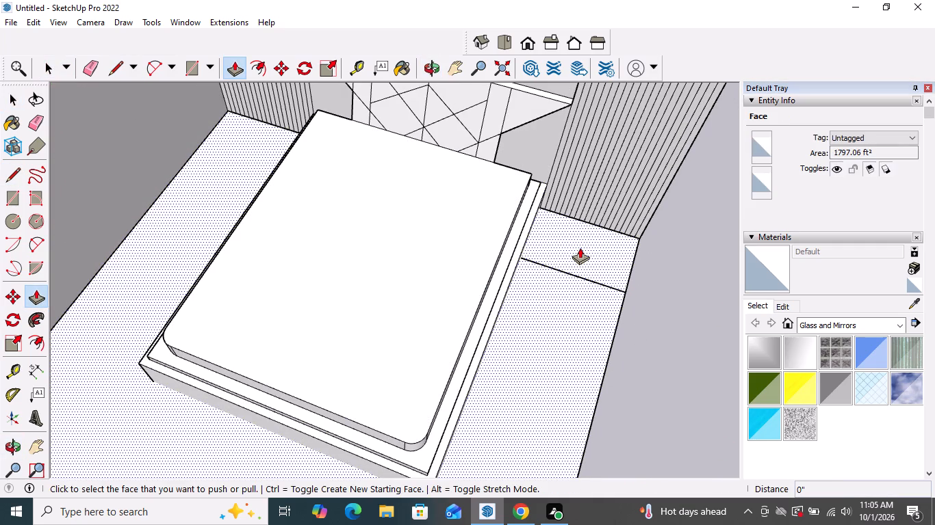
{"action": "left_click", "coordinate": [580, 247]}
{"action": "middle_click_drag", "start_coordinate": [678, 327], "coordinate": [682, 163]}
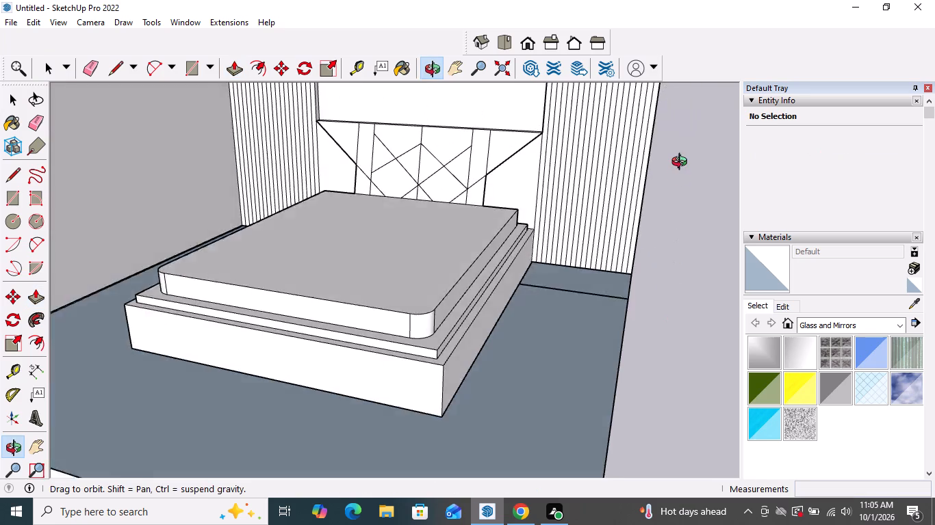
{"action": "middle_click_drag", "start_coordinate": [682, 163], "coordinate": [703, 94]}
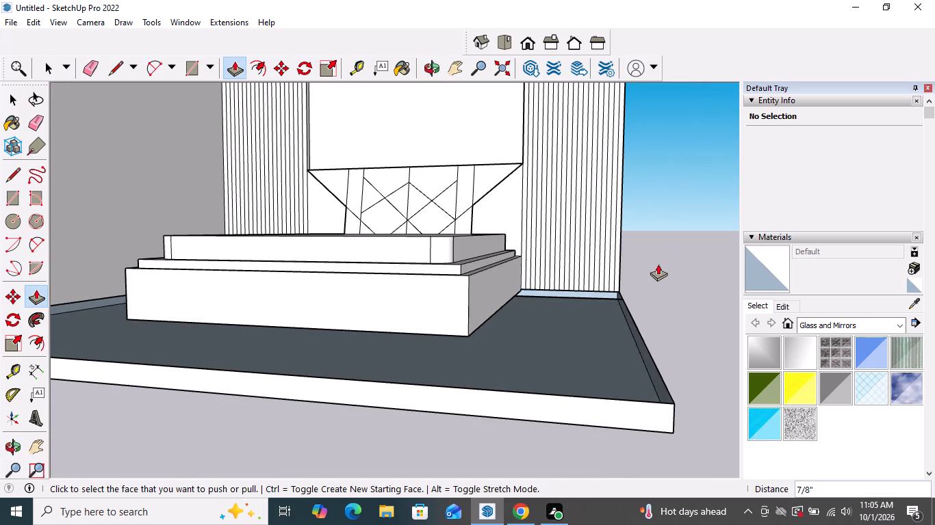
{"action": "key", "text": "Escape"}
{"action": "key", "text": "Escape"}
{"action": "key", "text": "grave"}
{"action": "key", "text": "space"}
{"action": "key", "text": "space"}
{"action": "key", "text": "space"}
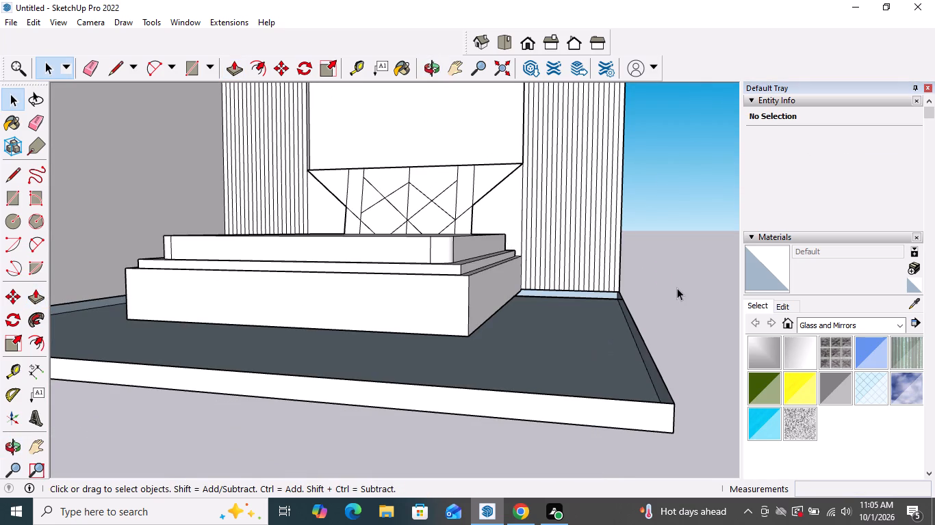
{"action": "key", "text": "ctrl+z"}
Examine the floor line beside the bed and the joint where the right striped panel meets the floor.
{"action": "middle_click_drag", "start_coordinate": [576, 320], "coordinate": [580, 307]}
{"action": "scroll", "coordinate": [580, 307], "scroll_direction": "up", "scroll_amount": 16}
{"action": "middle_click", "coordinate": [588, 299]}
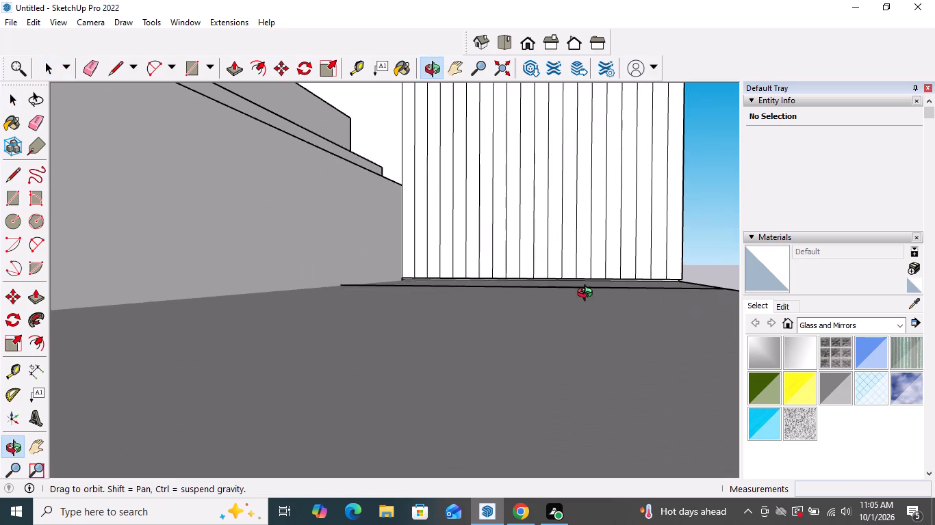
{"action": "scroll", "coordinate": [458, 280], "scroll_direction": "up", "scroll_amount": 3}
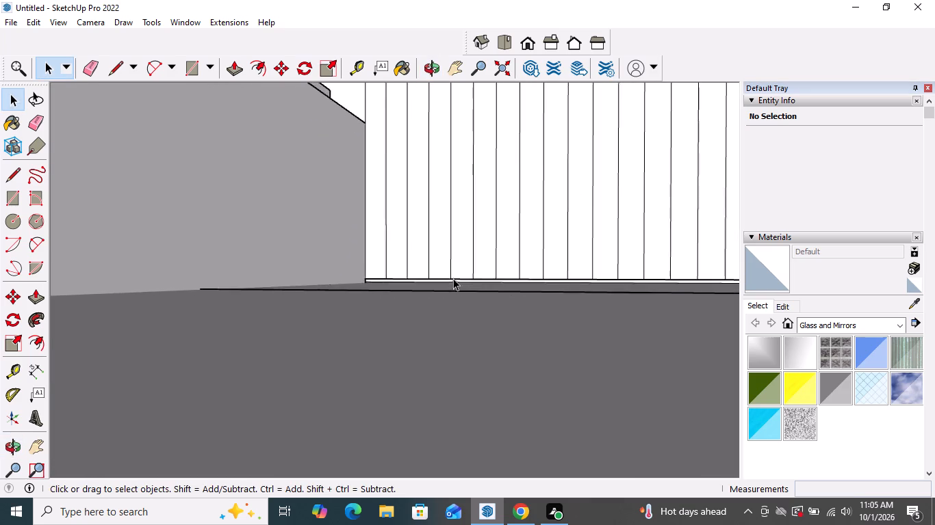
{"action": "scroll", "coordinate": [453, 278], "scroll_direction": "up", "scroll_amount": 2}
{"action": "middle_click_drag", "start_coordinate": [374, 308], "coordinate": [385, 305]}
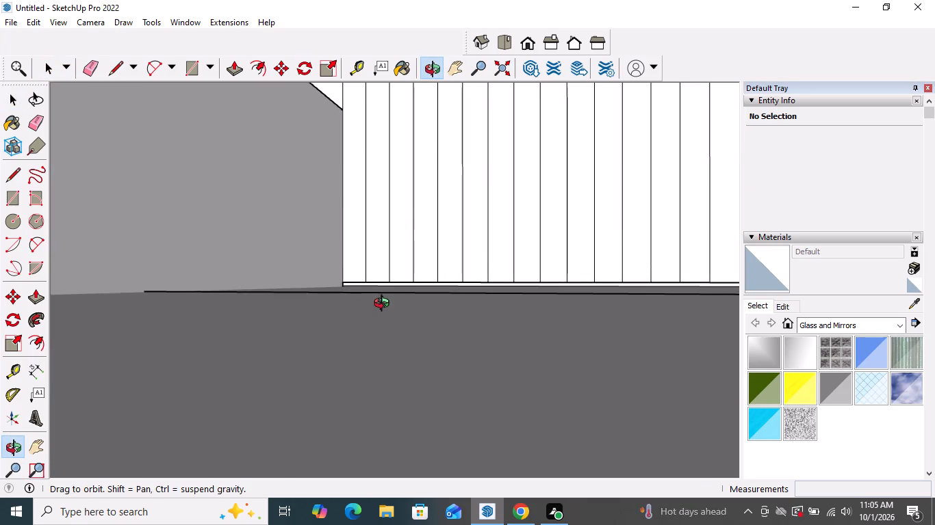
{"action": "middle_click_drag", "start_coordinate": [385, 305], "coordinate": [385, 306]}
{"action": "scroll", "coordinate": [387, 304], "scroll_direction": "up", "scroll_amount": 10}
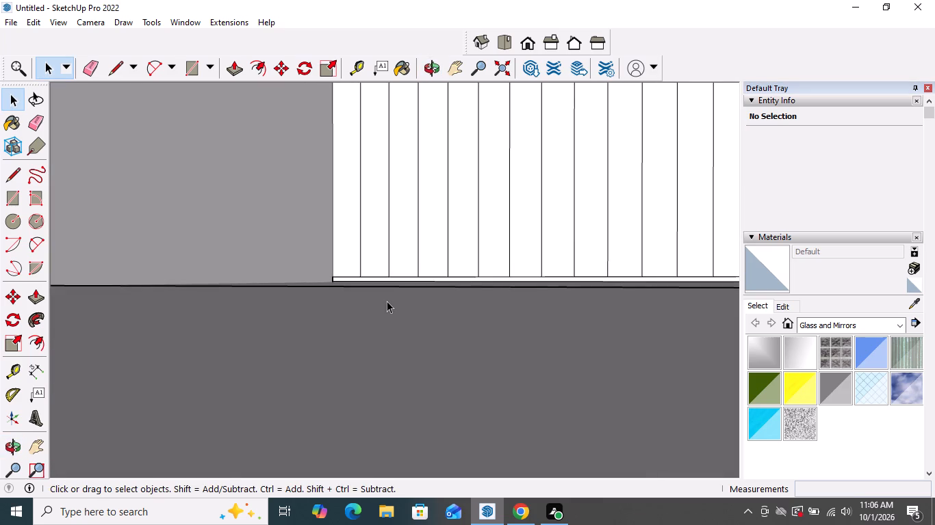
{"action": "scroll", "coordinate": [387, 301], "scroll_direction": "up", "scroll_amount": 15}
{"action": "scroll", "coordinate": [397, 286], "scroll_direction": "up", "scroll_amount": 6}
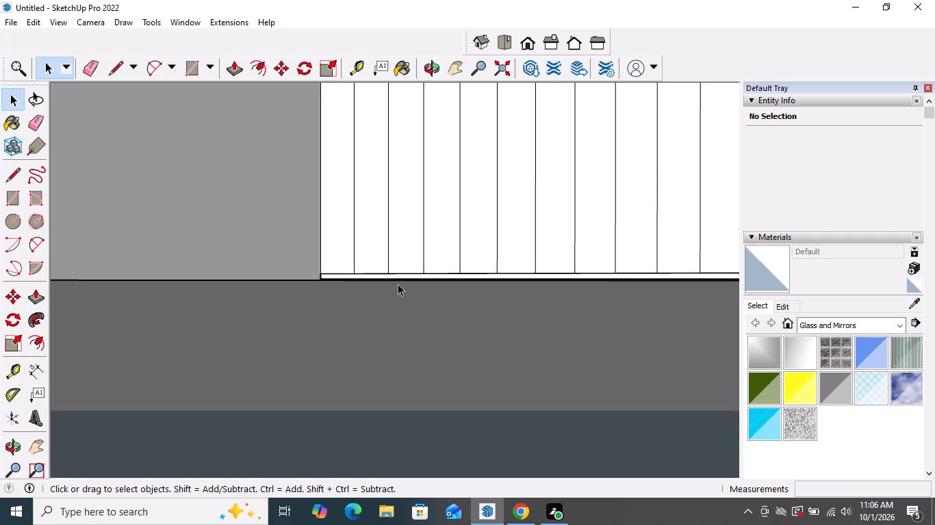
{"action": "scroll", "coordinate": [398, 284], "scroll_direction": "up", "scroll_amount": 11}
{"action": "scroll", "coordinate": [398, 282], "scroll_direction": "down", "scroll_amount": 19}
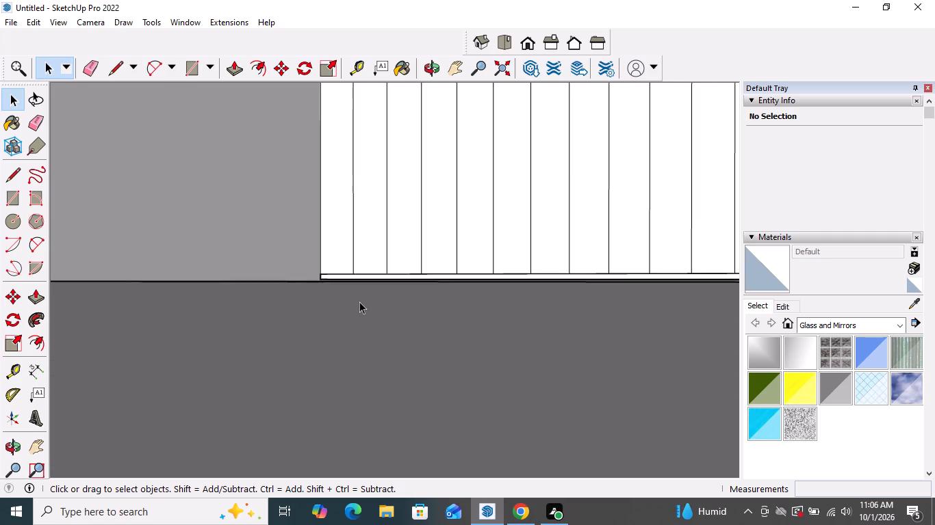
{"action": "scroll", "coordinate": [359, 301], "scroll_direction": "down", "scroll_amount": 20}
{"action": "scroll", "coordinate": [359, 301], "scroll_direction": "down", "scroll_amount": 18}
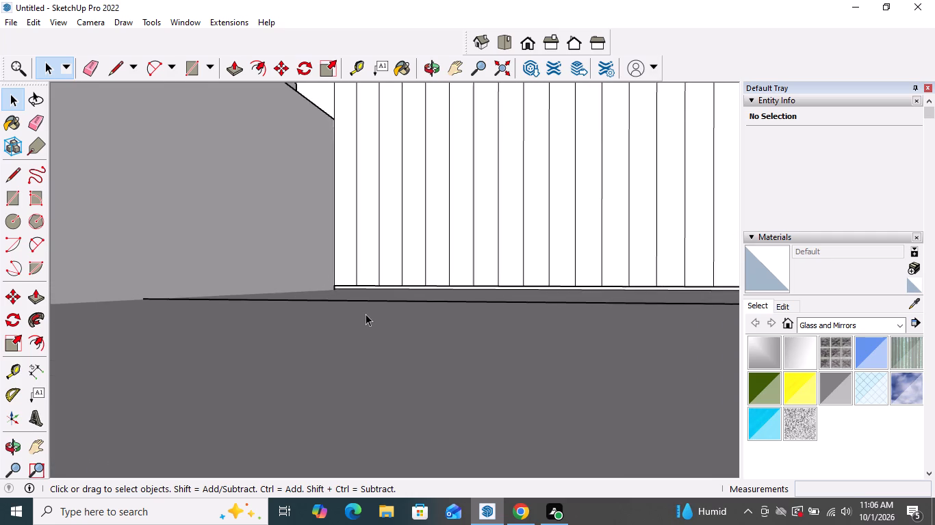
{"action": "scroll", "coordinate": [366, 314], "scroll_direction": "down", "scroll_amount": 14}
{"action": "middle_click_drag", "start_coordinate": [465, 295], "coordinate": [504, 485]}
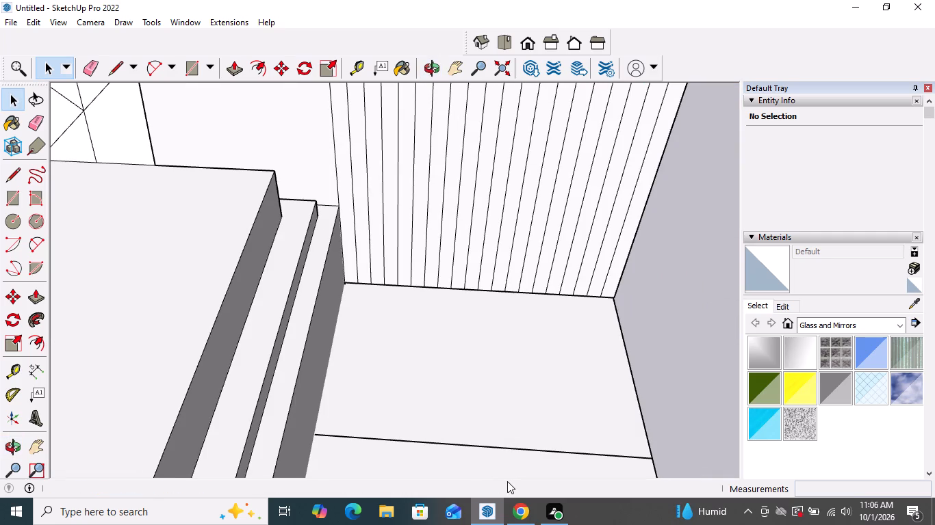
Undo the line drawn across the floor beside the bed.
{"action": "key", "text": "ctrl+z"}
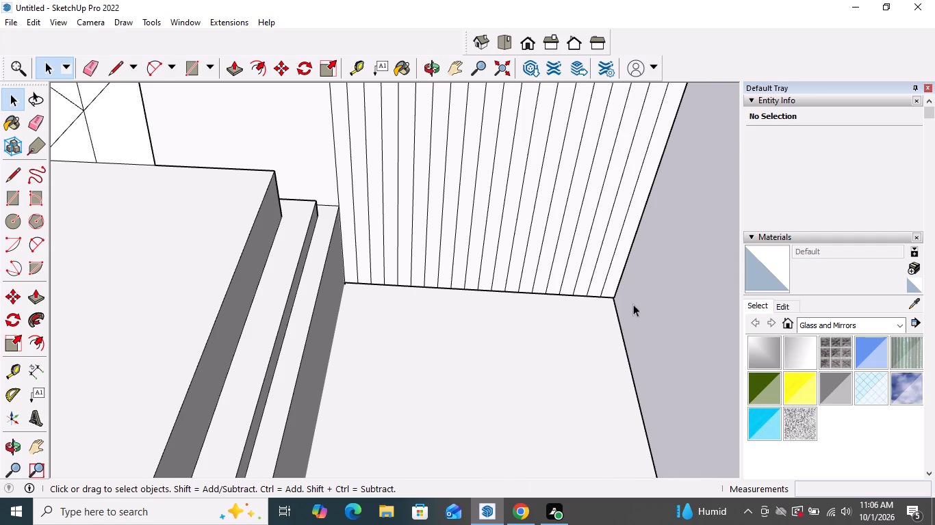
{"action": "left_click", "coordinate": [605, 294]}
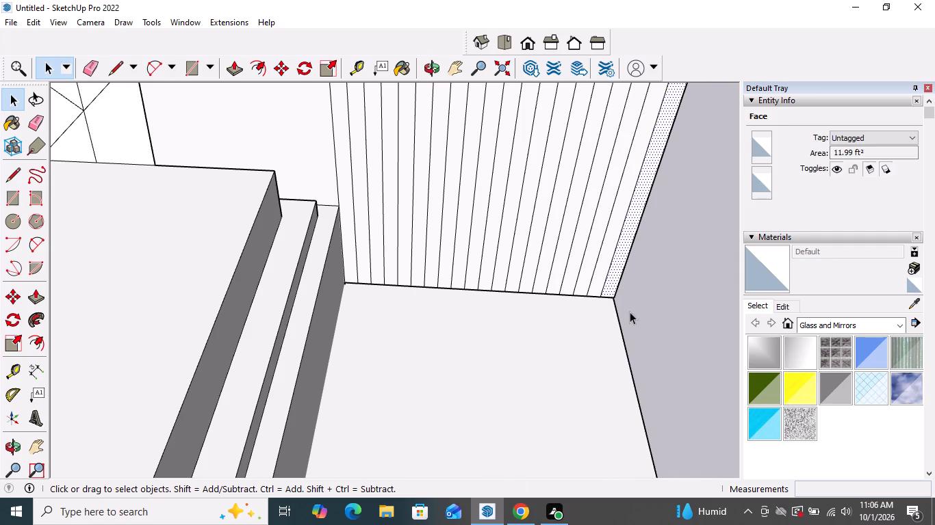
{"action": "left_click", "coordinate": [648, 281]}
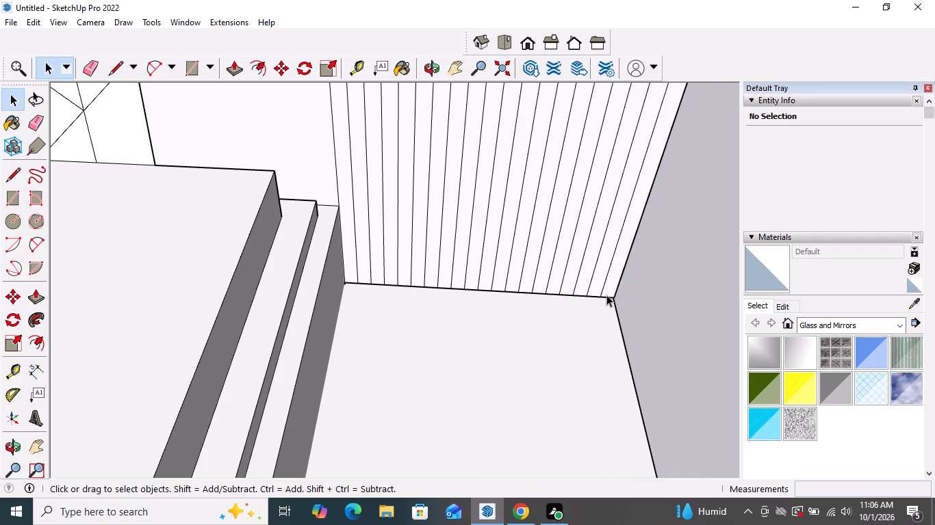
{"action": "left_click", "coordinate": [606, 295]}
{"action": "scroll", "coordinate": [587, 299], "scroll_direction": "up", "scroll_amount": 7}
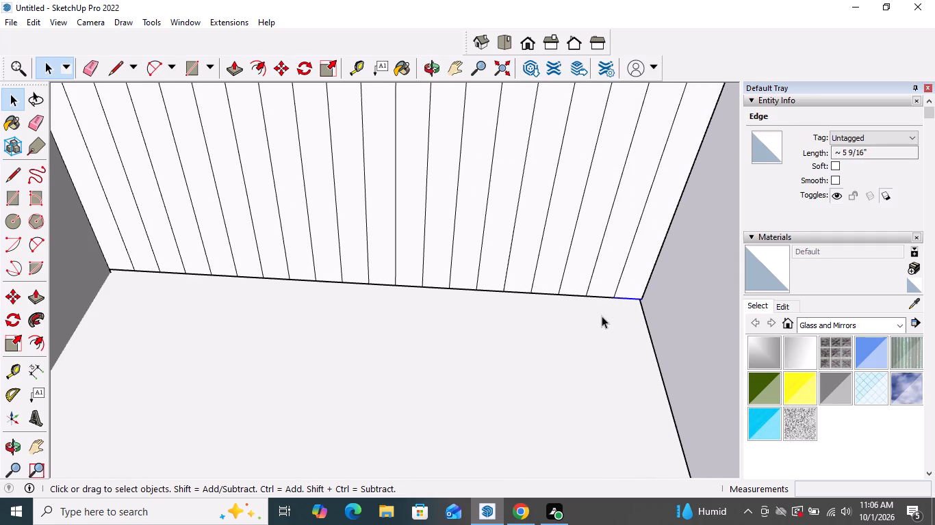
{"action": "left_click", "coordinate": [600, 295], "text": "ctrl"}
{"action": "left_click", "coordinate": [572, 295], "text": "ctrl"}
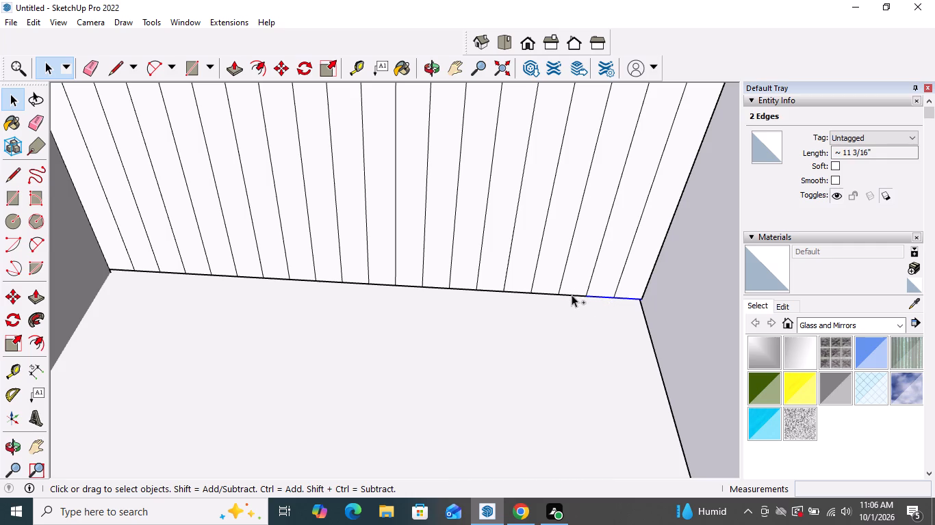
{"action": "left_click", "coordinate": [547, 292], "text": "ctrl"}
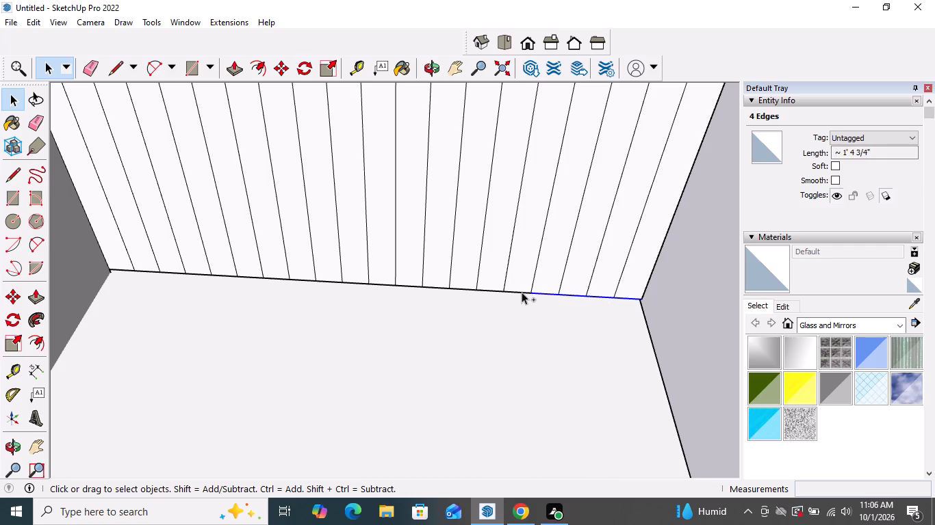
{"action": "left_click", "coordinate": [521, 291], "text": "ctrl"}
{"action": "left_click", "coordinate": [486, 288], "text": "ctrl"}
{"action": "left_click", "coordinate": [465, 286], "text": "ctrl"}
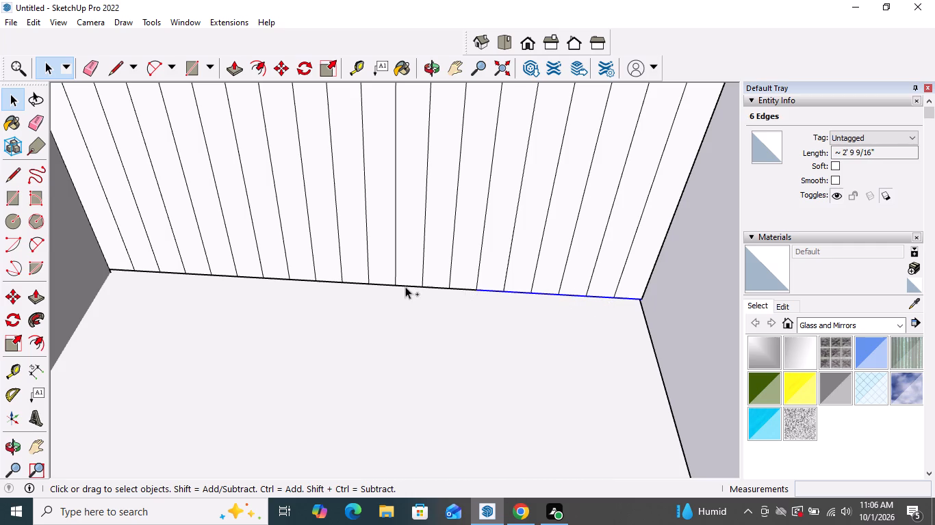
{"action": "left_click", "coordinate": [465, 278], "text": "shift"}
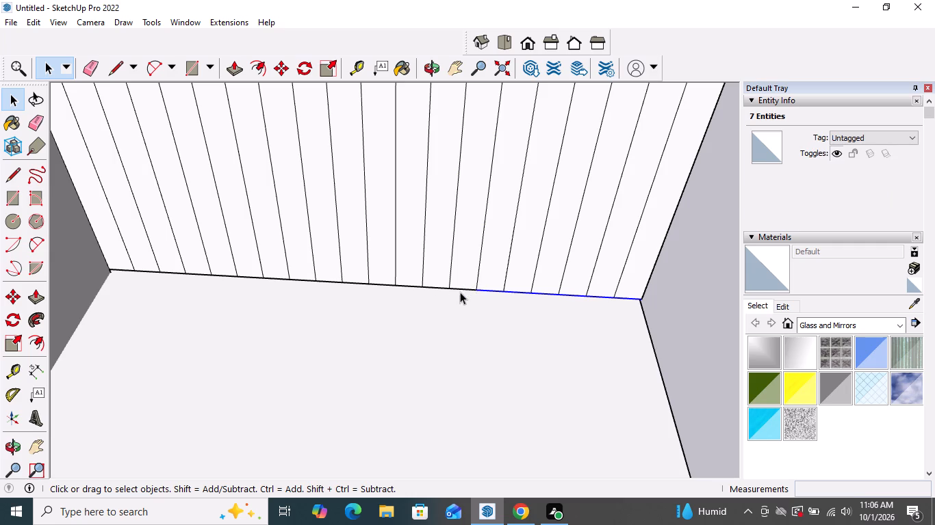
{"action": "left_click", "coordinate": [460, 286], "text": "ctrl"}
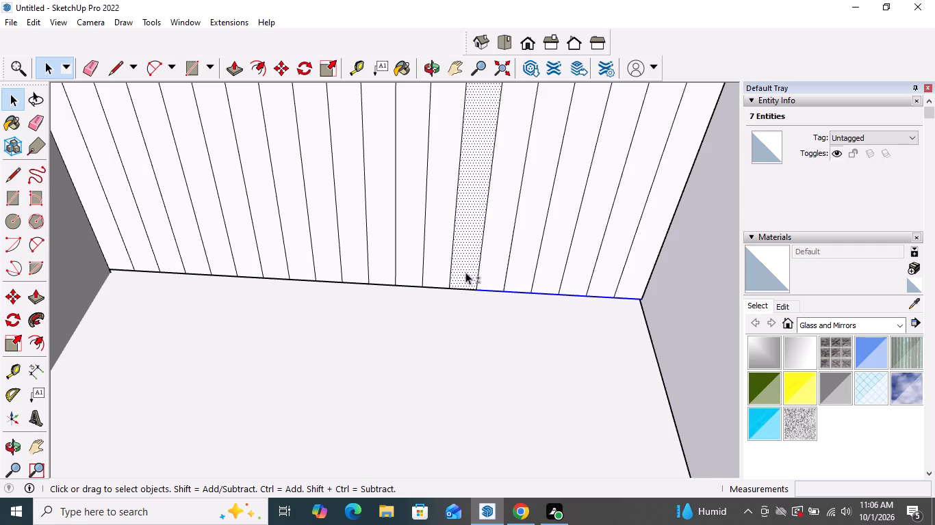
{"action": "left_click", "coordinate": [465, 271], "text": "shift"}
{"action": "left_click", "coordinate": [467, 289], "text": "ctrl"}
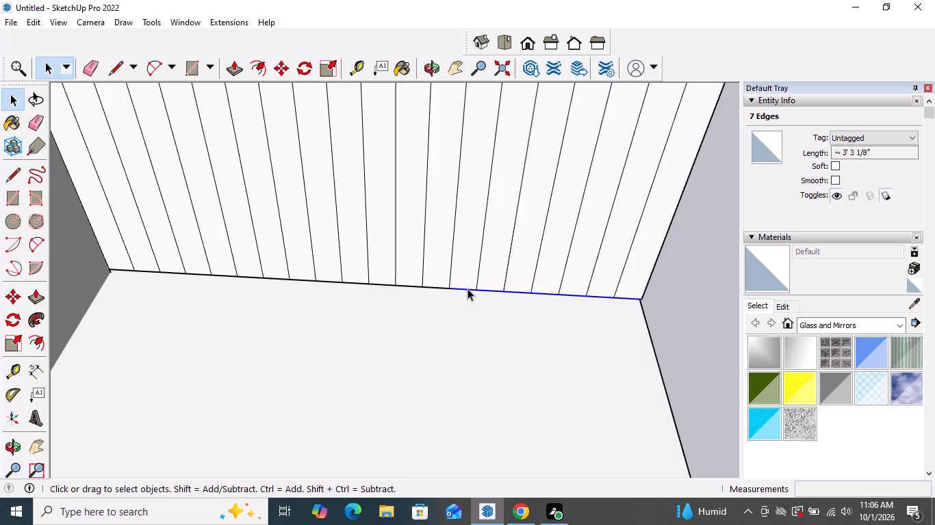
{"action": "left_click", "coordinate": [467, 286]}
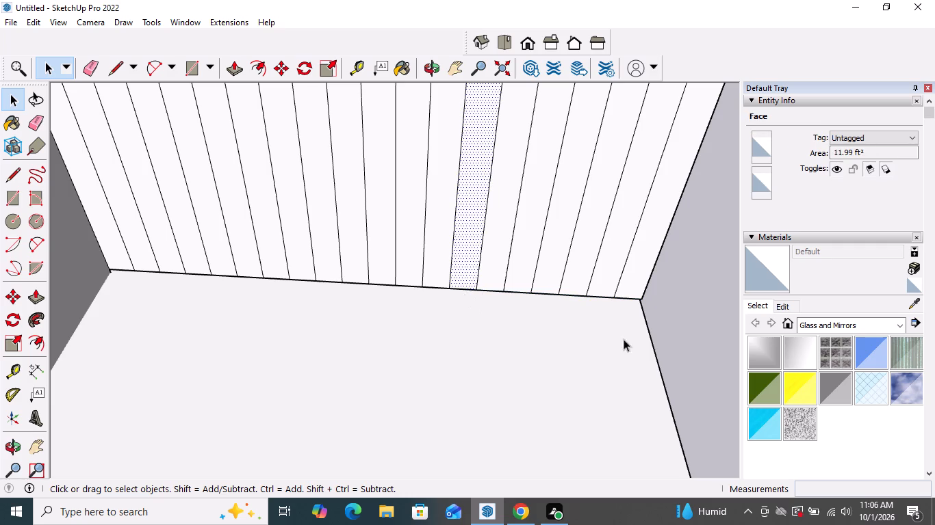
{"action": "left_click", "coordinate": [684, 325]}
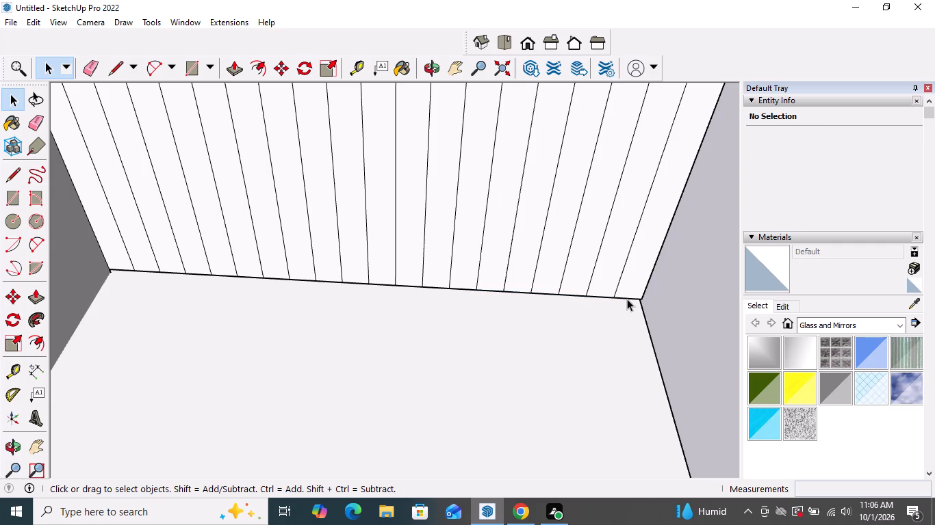
Multi-select the short edge segments where the right striped panel meets the floor, from the outer side wall across to the bed base.
{"action": "left_click", "coordinate": [627, 299]}
{"action": "left_click", "coordinate": [598, 295], "text": "ctrl"}
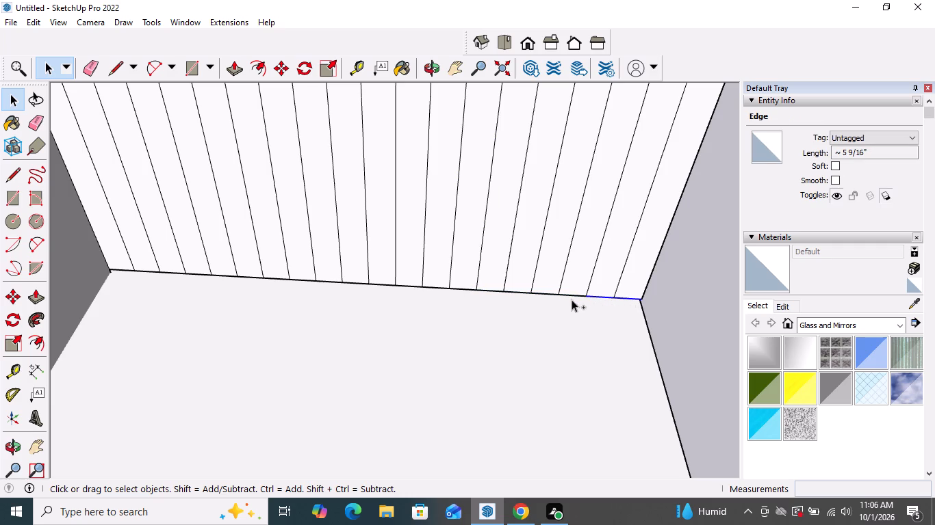
{"action": "left_click", "coordinate": [567, 293], "text": "ctrl"}
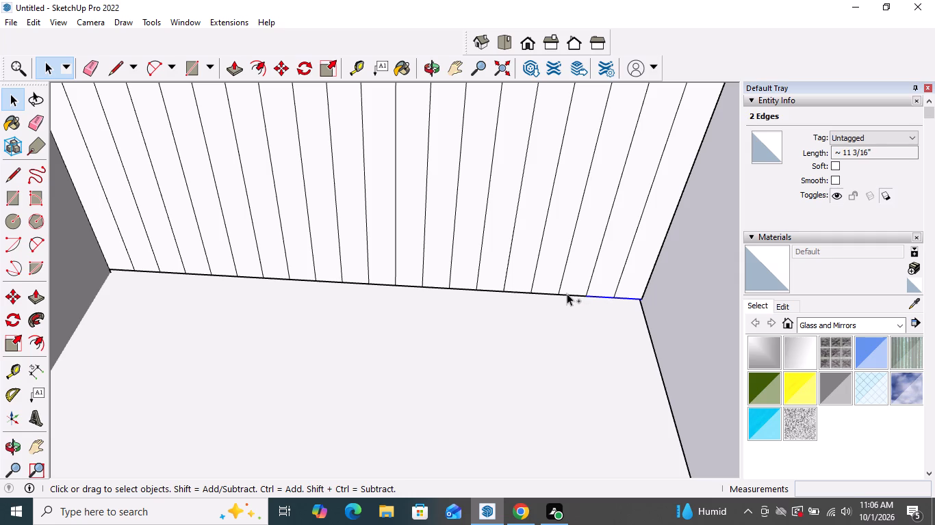
{"action": "left_click", "coordinate": [537, 291], "text": "ctrl"}
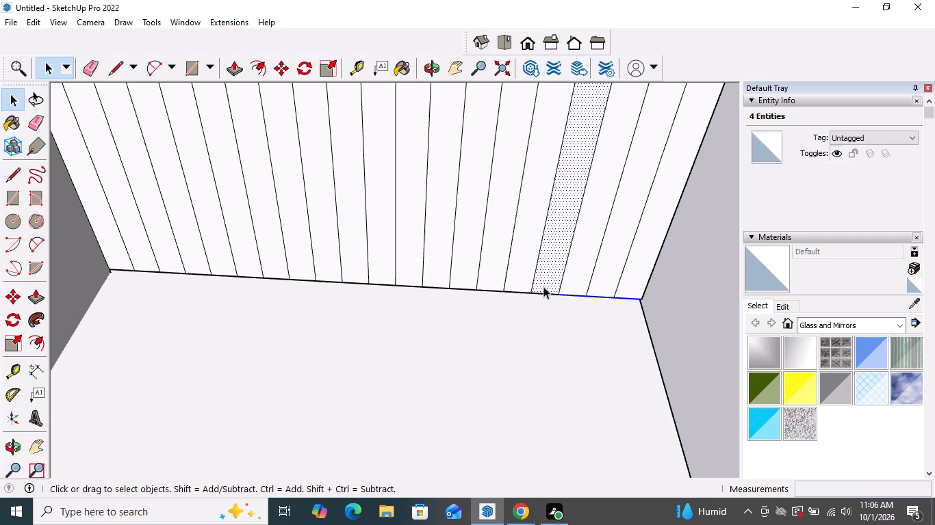
{"action": "left_click", "coordinate": [544, 280], "text": "shift"}
{"action": "left_click", "coordinate": [544, 295], "text": "ctrl"}
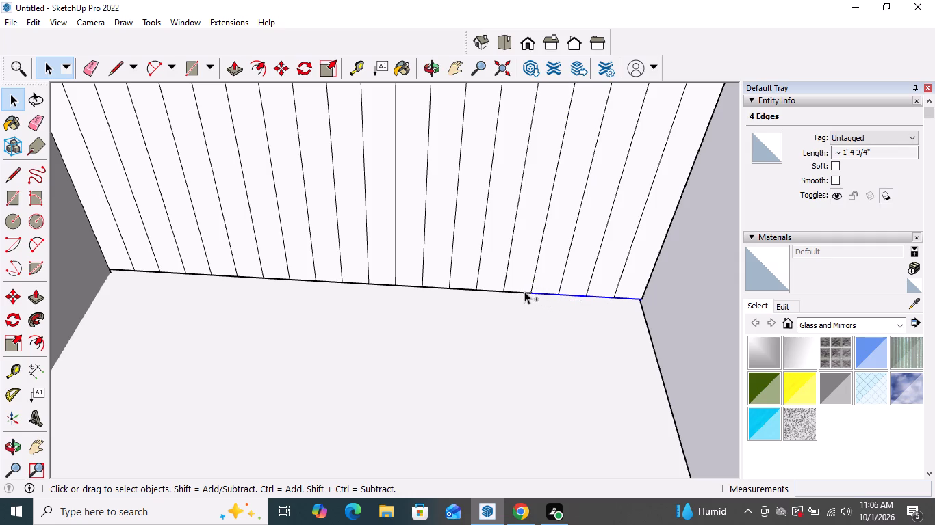
{"action": "left_click", "coordinate": [523, 291], "text": "ctrl"}
{"action": "left_click", "coordinate": [497, 289], "text": "ctrl"}
{"action": "left_click", "coordinate": [470, 288], "text": "ctrl"}
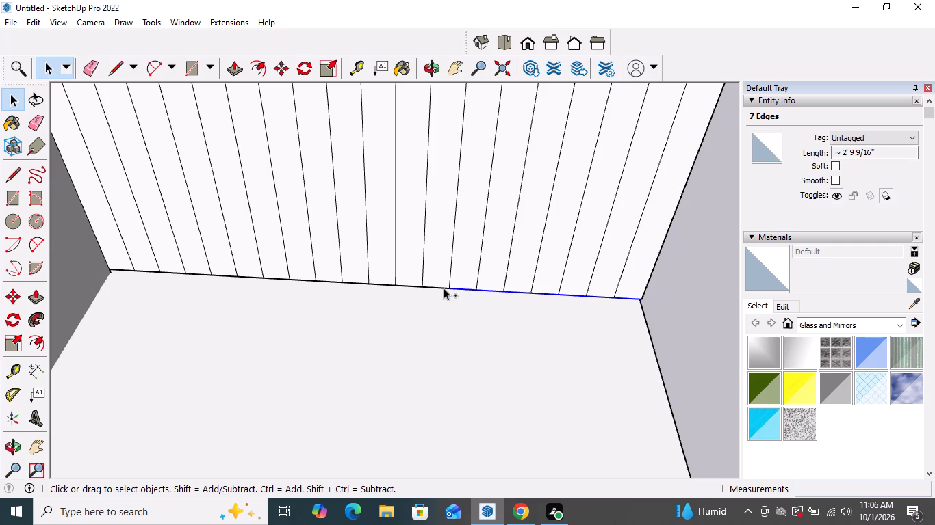
{"action": "left_click", "coordinate": [441, 285], "text": "ctrl"}
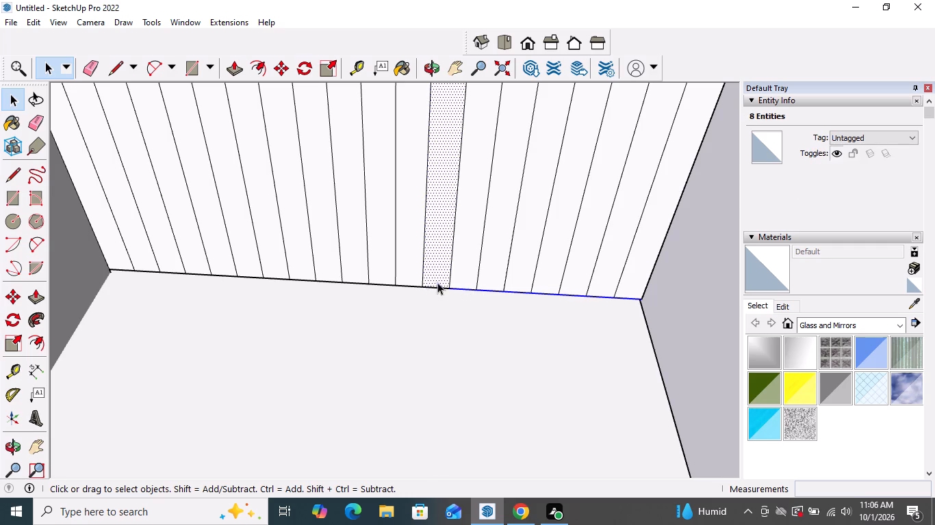
{"action": "left_click", "coordinate": [437, 275], "text": "shift"}
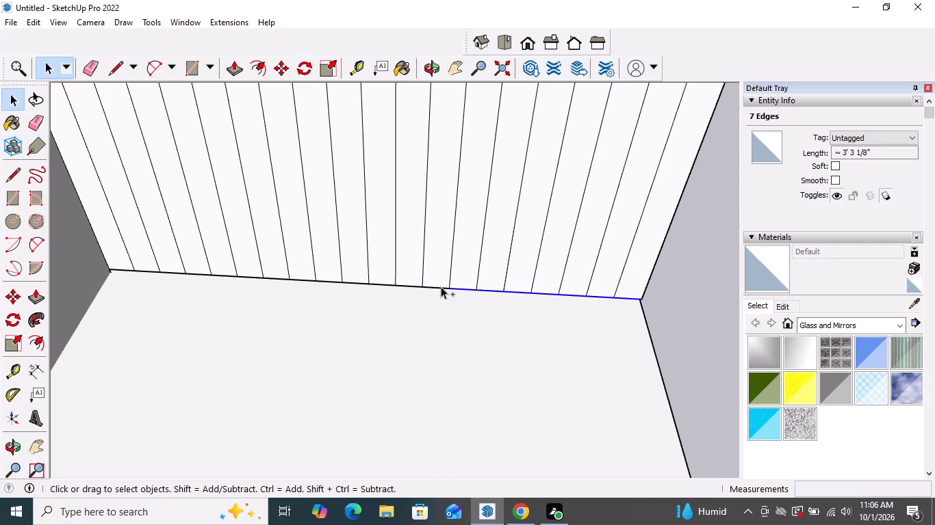
{"action": "left_click", "coordinate": [441, 286], "text": "ctrl"}
{"action": "left_click", "coordinate": [411, 286], "text": "ctrl"}
{"action": "left_click", "coordinate": [386, 284], "text": "ctrl"}
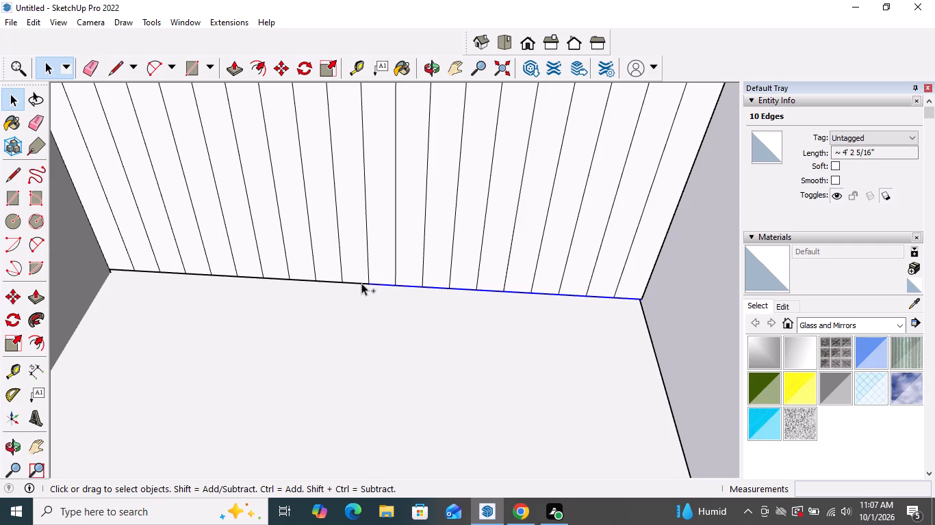
{"action": "left_click", "coordinate": [359, 284], "text": "ctrl"}
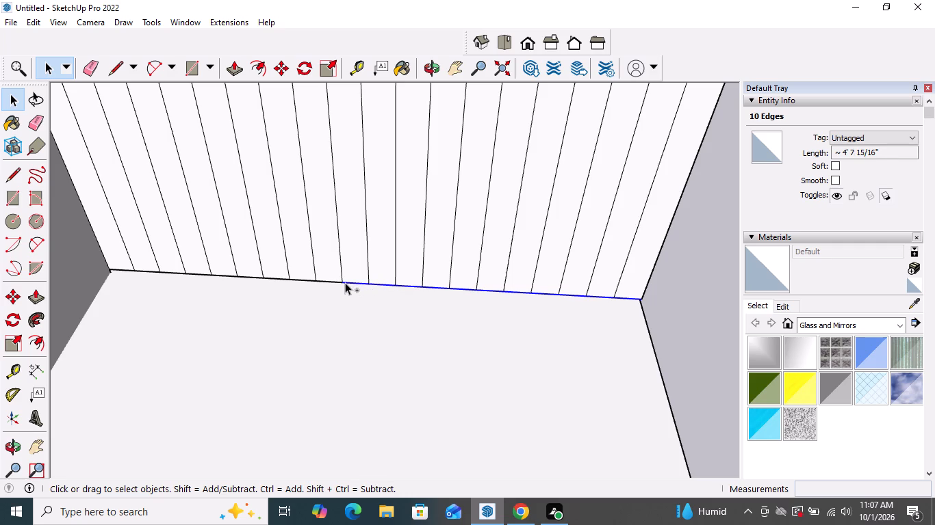
{"action": "left_click", "coordinate": [332, 282], "text": "ctrl"}
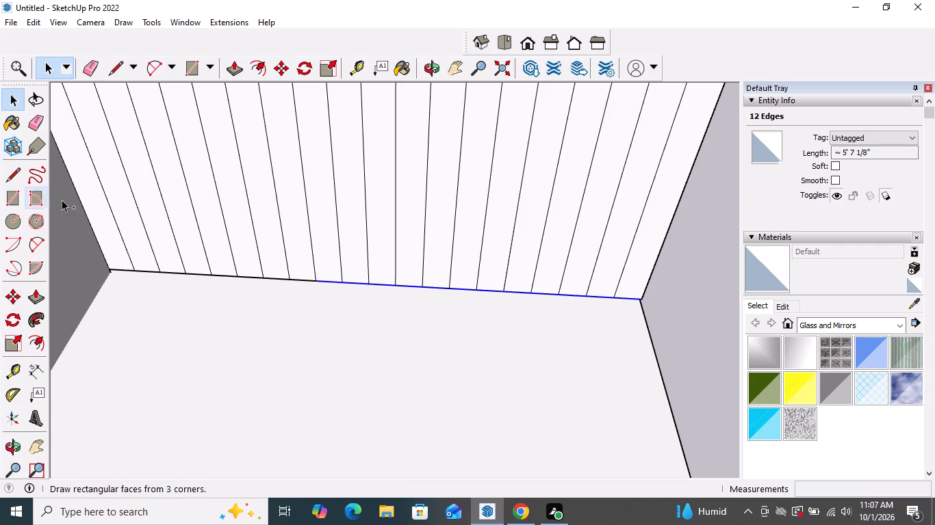
{"action": "left_click", "coordinate": [308, 280], "text": "ctrl"}
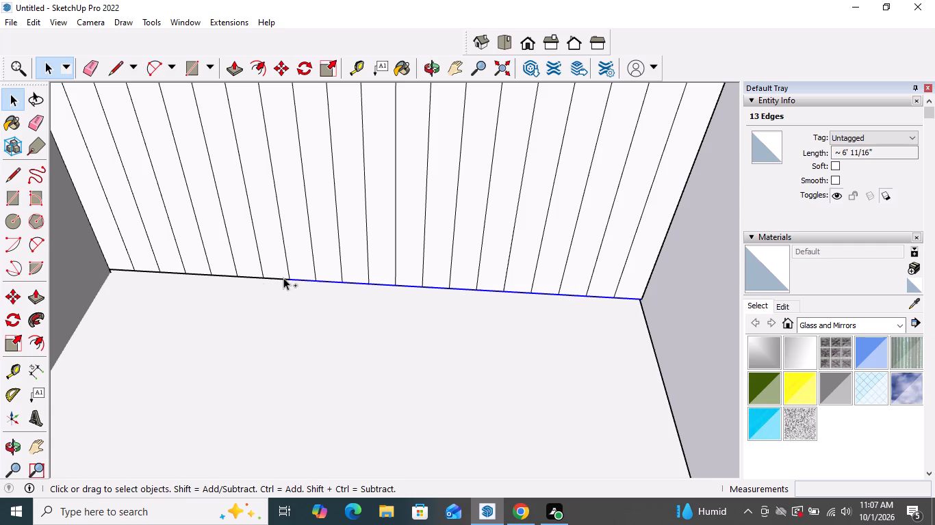
{"action": "left_click", "coordinate": [285, 278], "text": "ctrl"}
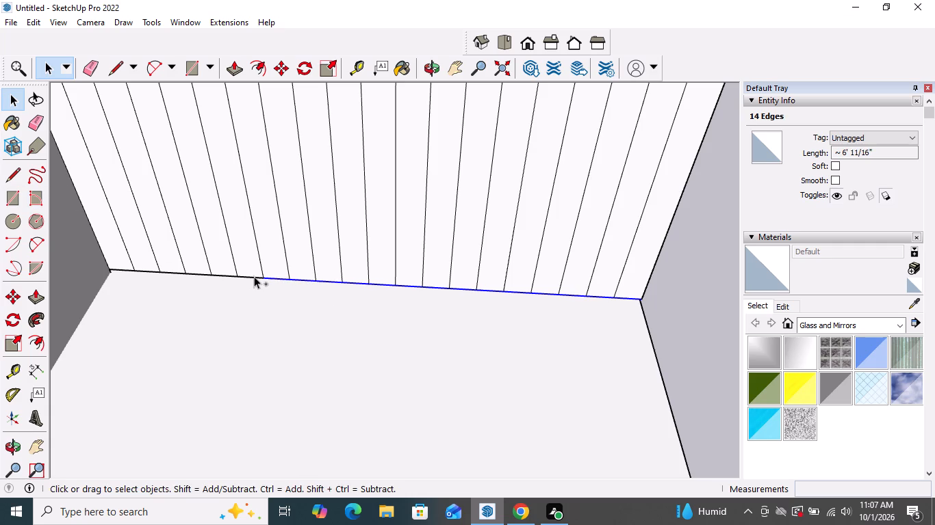
{"action": "left_click", "coordinate": [254, 275], "text": "ctrl"}
{"action": "left_click", "coordinate": [222, 273], "text": "ctrl"}
{"action": "left_click", "coordinate": [194, 273], "text": "ctrl"}
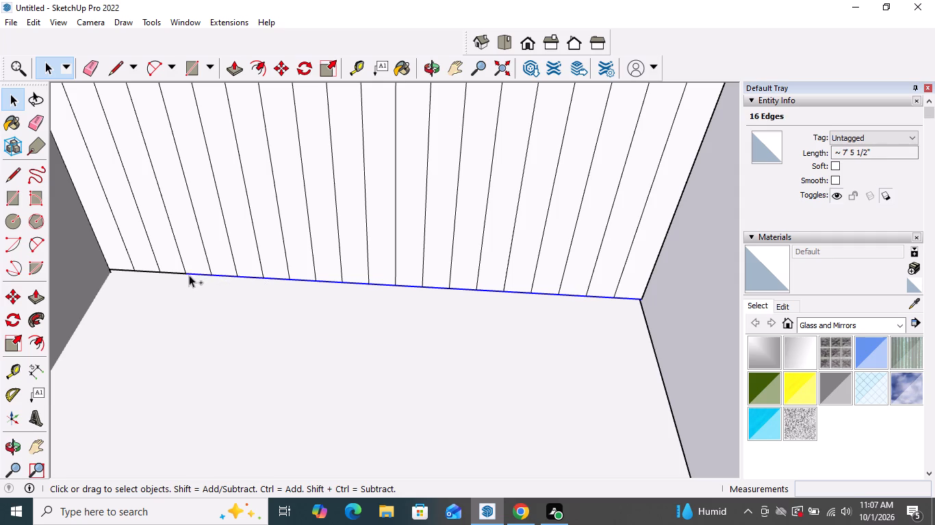
{"action": "left_click", "coordinate": [179, 273], "text": "ctrl"}
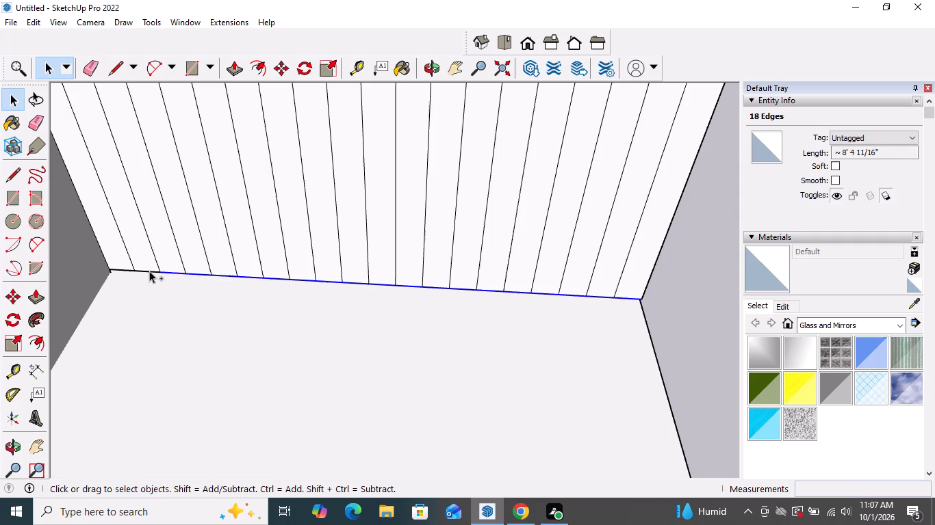
{"action": "left_click", "coordinate": [149, 271], "text": "ctrl"}
{"action": "left_click", "coordinate": [125, 268], "text": "ctrl"}
Examine the corner where the right striped panel's bottom edge, the floor and the bed base meet.
{"action": "scroll", "coordinate": [112, 266], "scroll_direction": "up", "scroll_amount": 4}
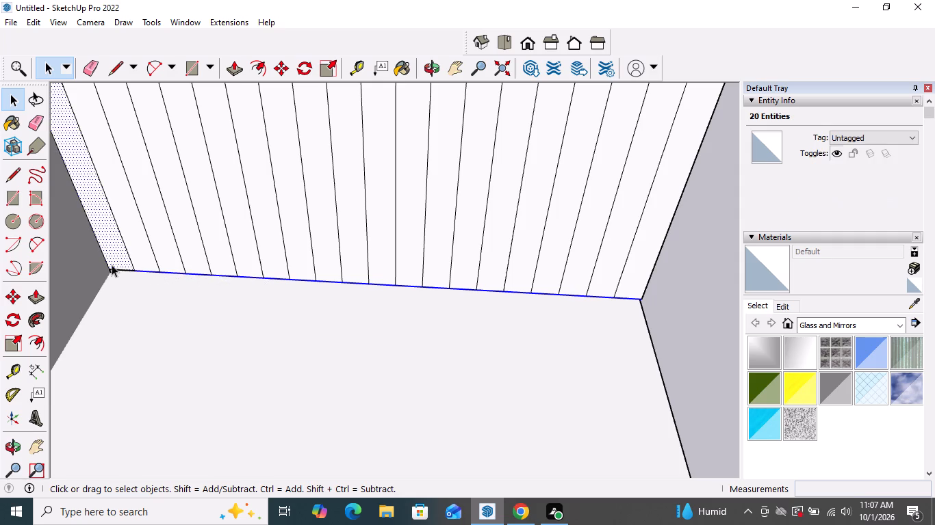
{"action": "scroll", "coordinate": [112, 265], "scroll_direction": "up", "scroll_amount": 10}
{"action": "middle_click_drag", "start_coordinate": [123, 280], "coordinate": [130, 210]}
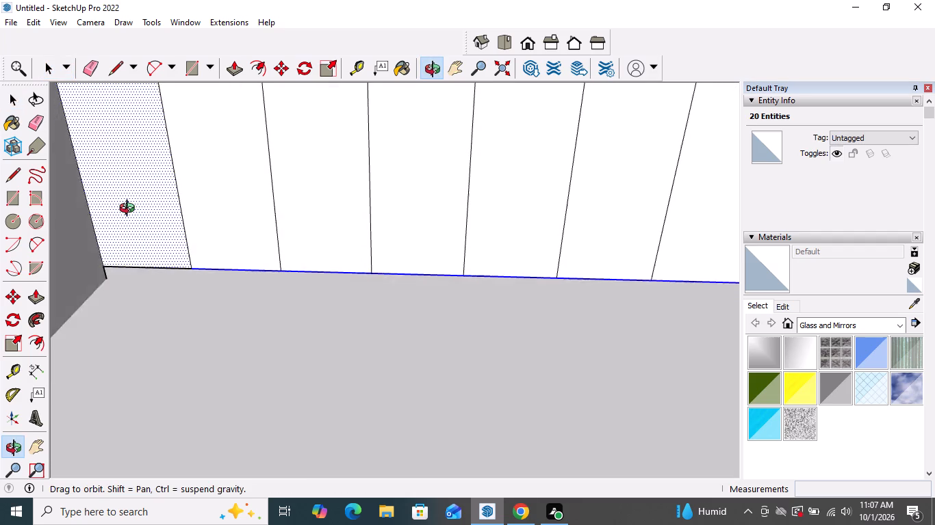
{"action": "middle_click_drag", "start_coordinate": [130, 210], "coordinate": [136, 198]}
{"action": "scroll", "coordinate": [101, 282], "scroll_direction": "up", "scroll_amount": 4}
{"action": "middle_click_drag", "start_coordinate": [105, 273], "coordinate": [105, 266]}
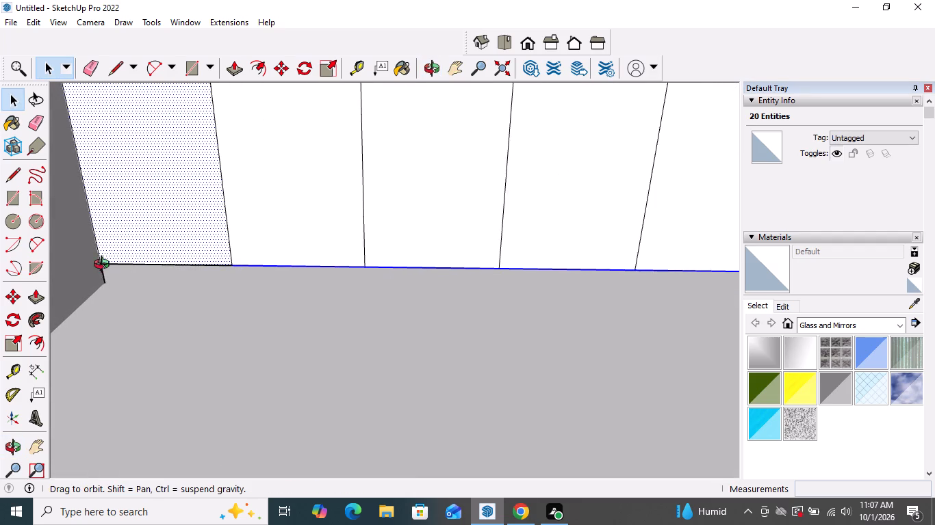
{"action": "middle_click_drag", "start_coordinate": [105, 266], "coordinate": [109, 250]}
{"action": "scroll", "coordinate": [115, 271], "scroll_direction": "down", "scroll_amount": 6}
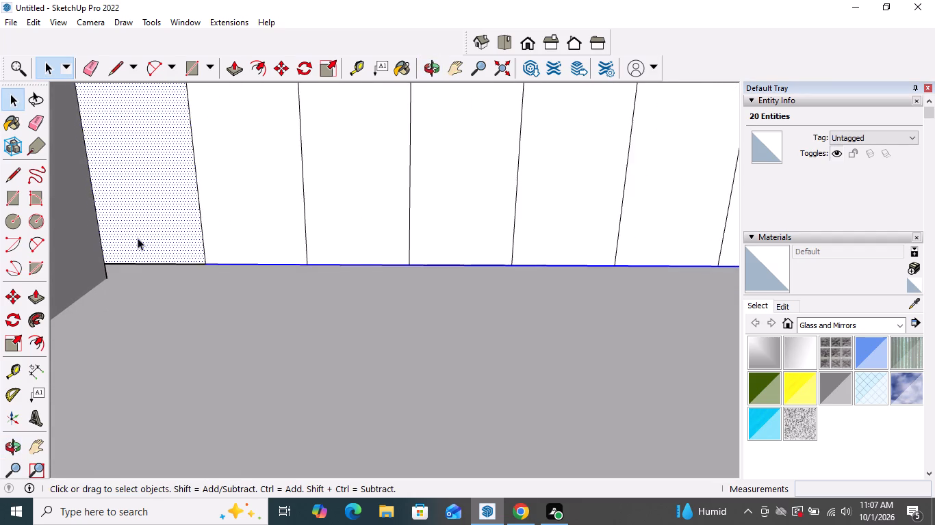
{"action": "scroll", "coordinate": [138, 238], "scroll_direction": "down", "scroll_amount": 19}
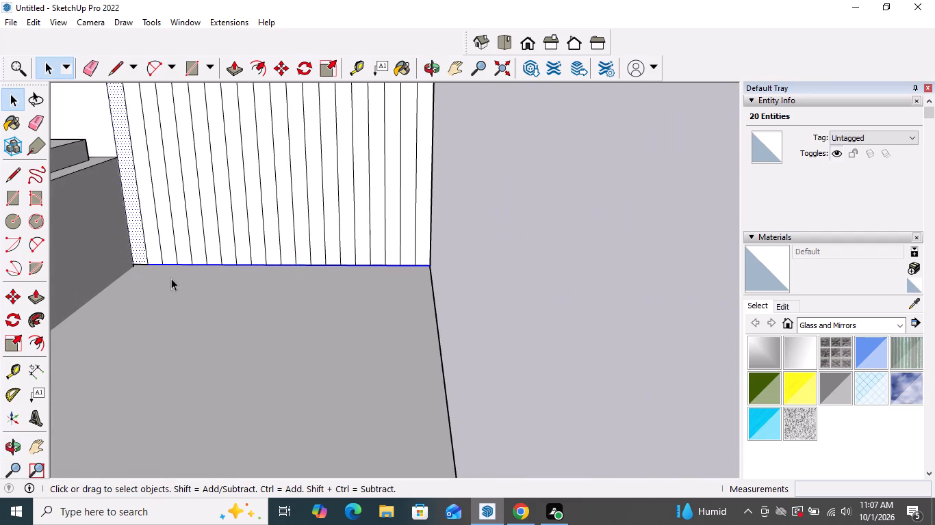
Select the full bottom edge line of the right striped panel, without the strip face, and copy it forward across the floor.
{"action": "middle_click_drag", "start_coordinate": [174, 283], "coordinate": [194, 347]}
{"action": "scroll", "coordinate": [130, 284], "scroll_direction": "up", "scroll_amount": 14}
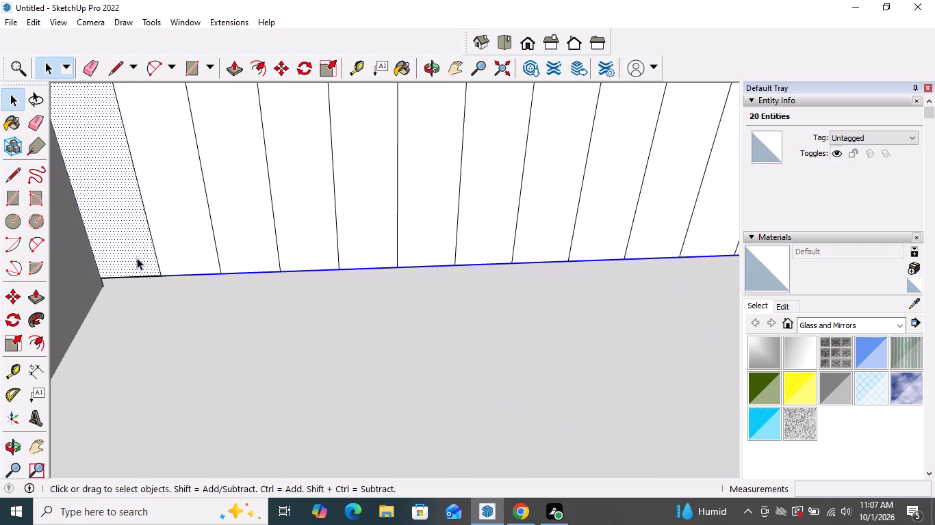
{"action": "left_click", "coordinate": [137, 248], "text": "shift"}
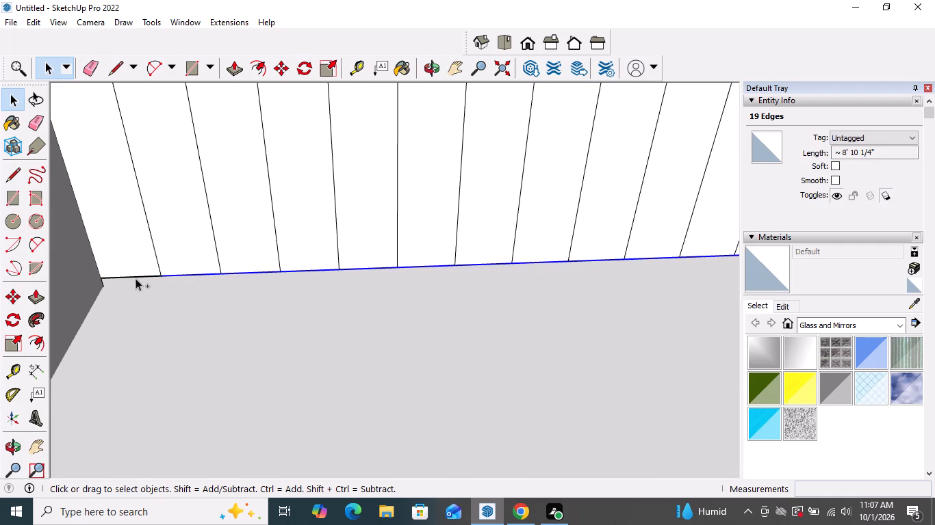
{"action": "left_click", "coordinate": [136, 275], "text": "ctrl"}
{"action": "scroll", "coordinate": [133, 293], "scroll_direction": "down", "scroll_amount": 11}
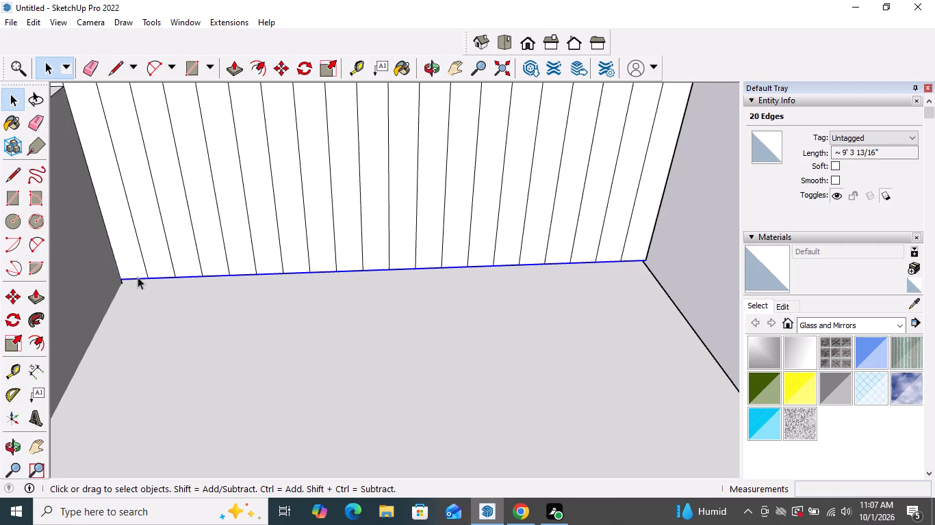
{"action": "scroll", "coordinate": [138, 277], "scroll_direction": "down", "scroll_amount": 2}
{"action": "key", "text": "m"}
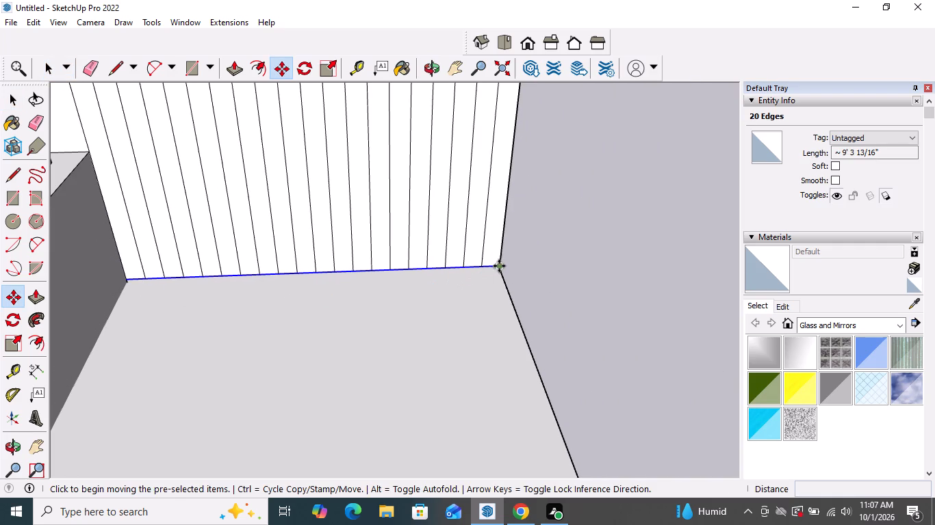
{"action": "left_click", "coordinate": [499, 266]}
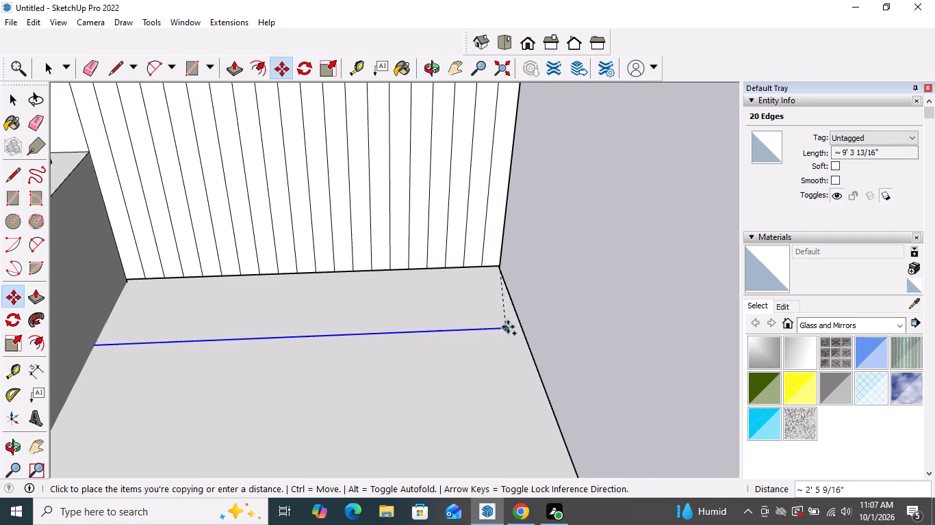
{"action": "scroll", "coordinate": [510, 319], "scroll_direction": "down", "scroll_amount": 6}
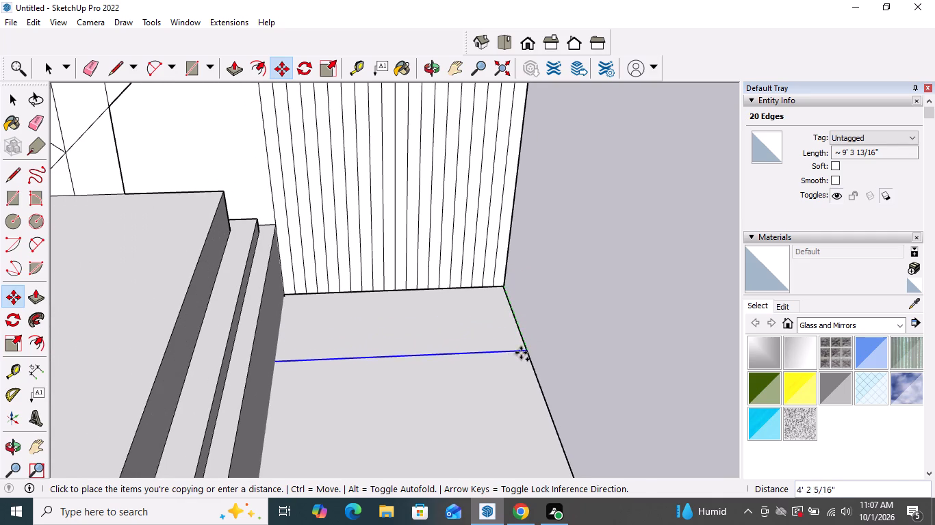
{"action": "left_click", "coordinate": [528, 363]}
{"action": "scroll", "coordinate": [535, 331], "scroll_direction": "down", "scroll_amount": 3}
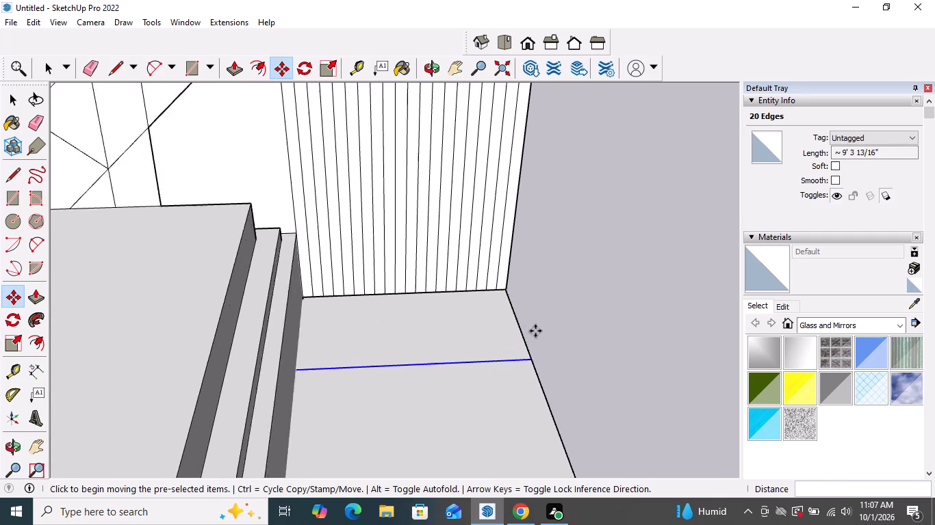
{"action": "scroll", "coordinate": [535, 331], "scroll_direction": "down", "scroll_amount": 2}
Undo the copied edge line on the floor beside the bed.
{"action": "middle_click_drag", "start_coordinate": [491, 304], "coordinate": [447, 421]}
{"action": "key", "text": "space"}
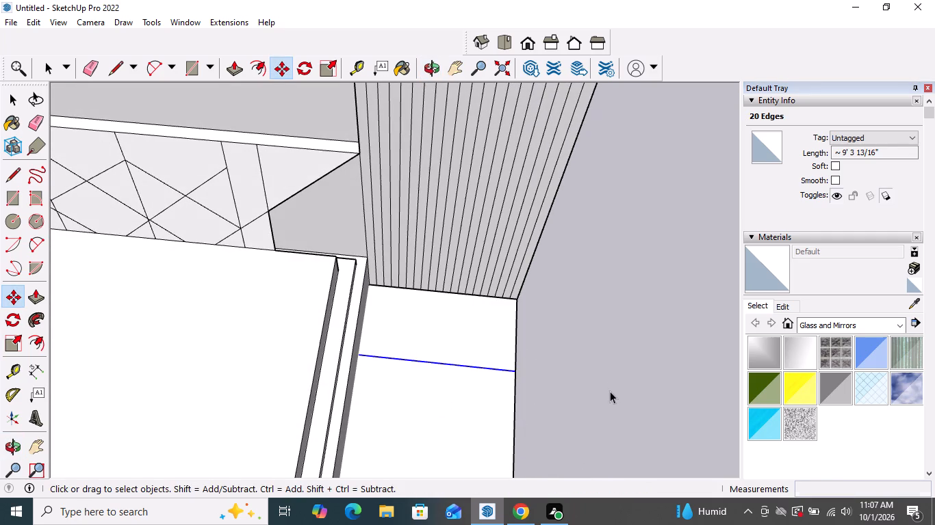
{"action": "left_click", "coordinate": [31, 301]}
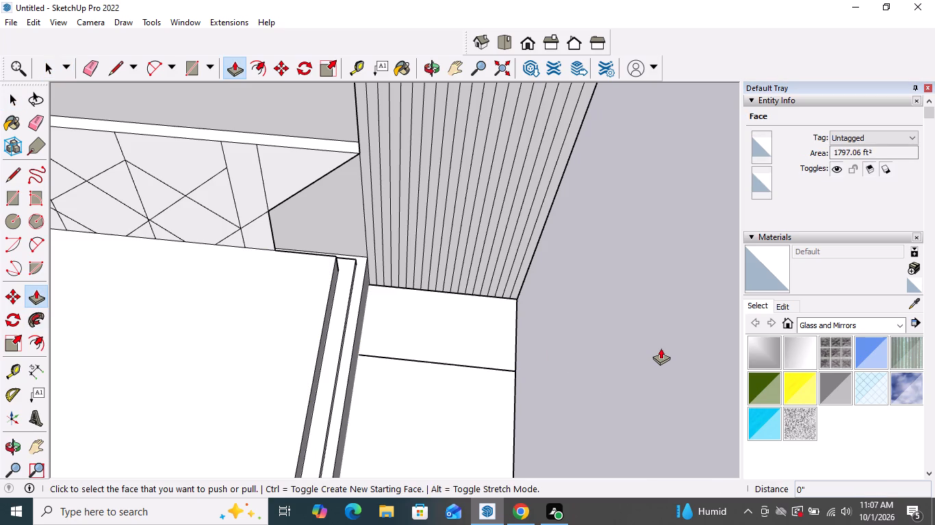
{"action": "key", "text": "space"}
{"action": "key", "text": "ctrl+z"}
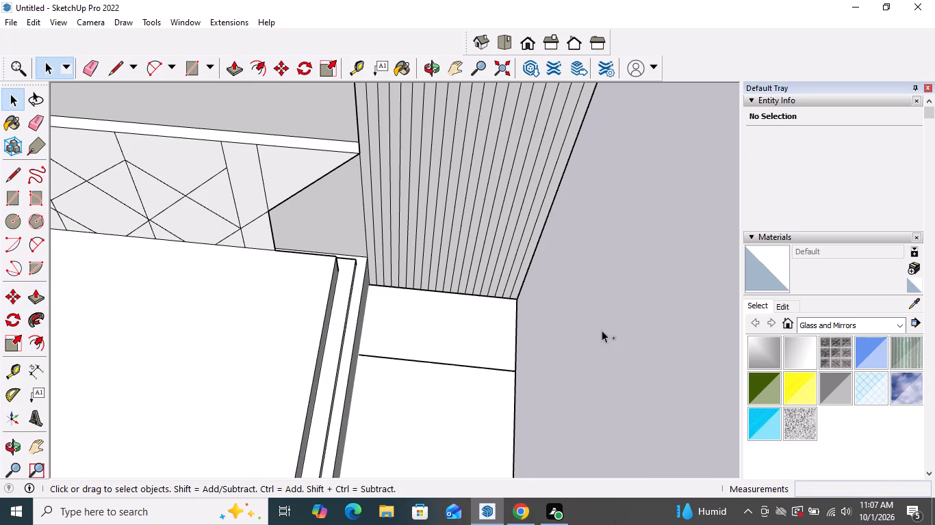
Undo back through the geometric headboard panel, mattress, bed tiers and bed base until only the room with its striped wall panels remains.
{"action": "scroll", "coordinate": [615, 260], "scroll_direction": "down", "scroll_amount": 11}
{"action": "middle_click_drag", "start_coordinate": [607, 362], "coordinate": [457, 176]}
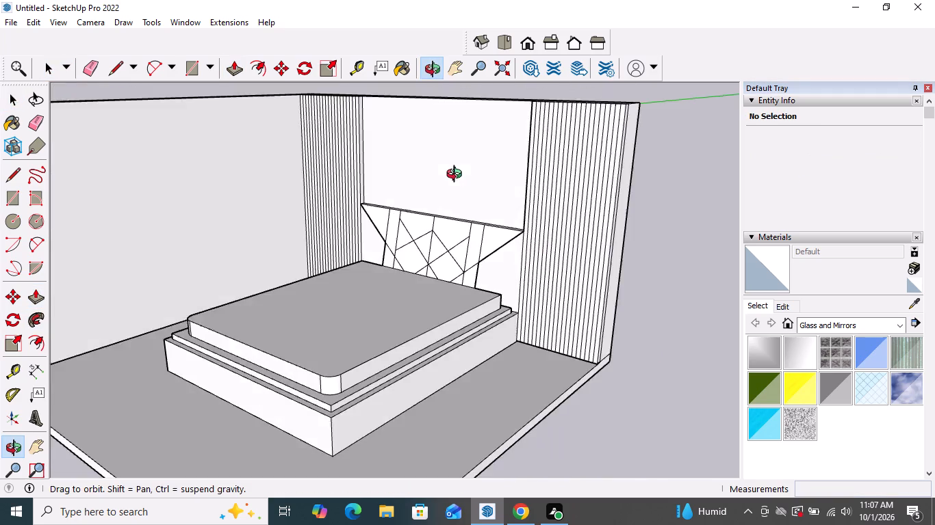
{"action": "middle_click_drag", "start_coordinate": [457, 176], "coordinate": [321, 0]}
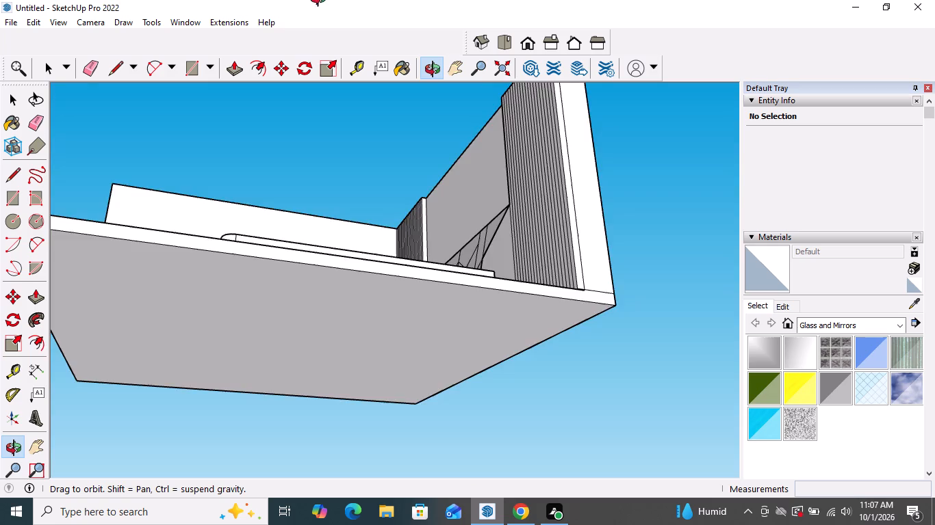
{"action": "middle_click_drag", "start_coordinate": [321, 0], "coordinate": [337, 148]}
{"action": "left_click", "coordinate": [339, 319]}
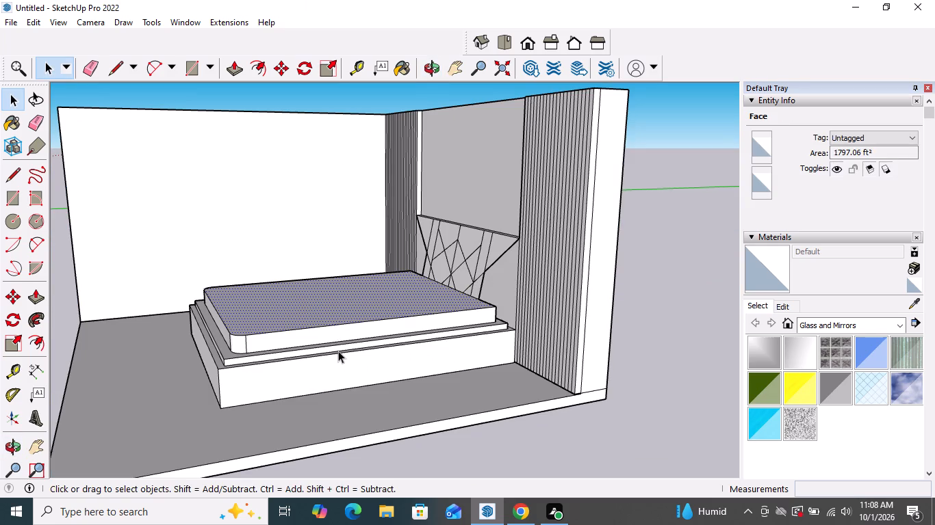
{"action": "key", "text": "ctrl+z"}
{"action": "key", "text": "ctrl+z"}
{"action": "key", "text": "ctrl+z"}
{"action": "key", "text": "ctrl+z"}
{"action": "key", "text": "ctrl+z"}
{"action": "key", "text": "ctrl+z"}
{"action": "key", "text": "ctrl+z"}
{"action": "key", "text": "ctrl+z"}
{"action": "key", "text": "ctrl+z"}
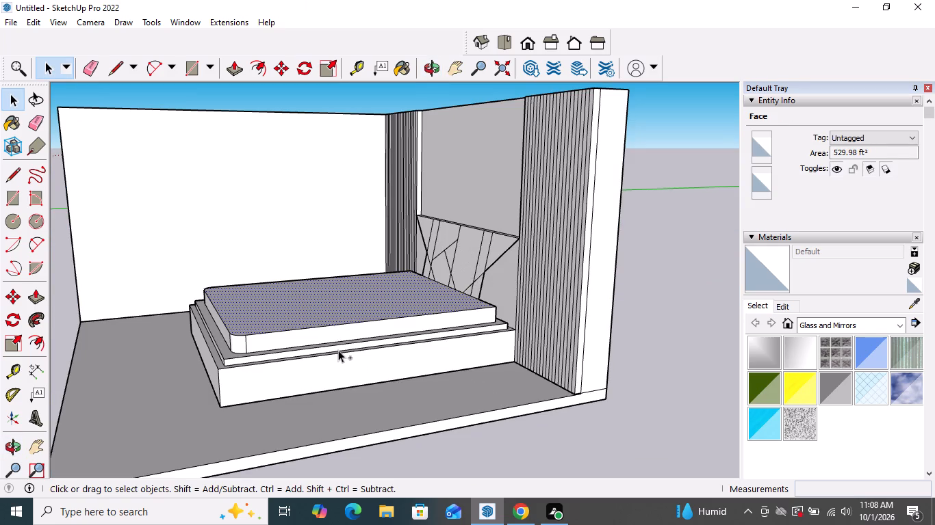
{"action": "key", "text": "ctrl+z"}
{"action": "key", "text": "ctrl+z"}
{"action": "key", "text": "ctrl+z"}
{"action": "key", "text": "ctrl+z"}
{"action": "key", "text": "ctrl+z"}
{"action": "key", "text": "ctrl+z"}
{"action": "key", "text": "ctrl+z"}
{"action": "key", "text": "ctrl+z"}
{"action": "key", "text": "ctrl+z"}
{"action": "key", "text": "ctrl+z"}
{"action": "key", "text": "ctrl+z"}
{"action": "key", "text": "ctrl+z"}
{"action": "key", "text": "ctrl+z"}
{"action": "key", "text": "ctrl+z"}
{"action": "key", "text": "ctrl+z"}
{"action": "key", "text": "ctrl+z"}
{"action": "key", "text": "ctrl+z"}
{"action": "key", "text": "ctrl+z"}
{"action": "key", "text": "ctrl+z"}
{"action": "key", "text": "ctrl+z"}
{"action": "key", "text": "ctrl+z"}
{"action": "key", "text": "ctrl+z"}
{"action": "key", "text": "ctrl+z"}
{"action": "key", "text": "ctrl+z"}
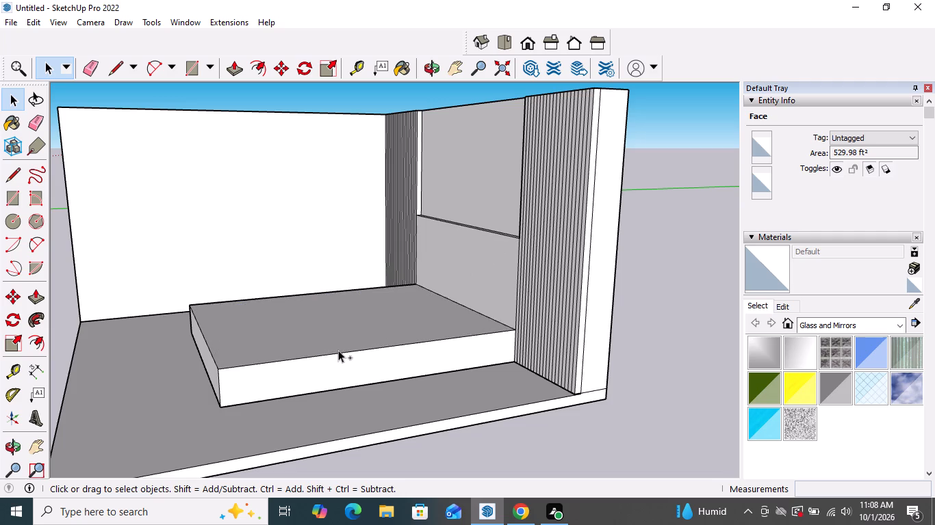
{"action": "key", "text": "ctrl+z"}
{"action": "key", "text": "ctrl+z"}
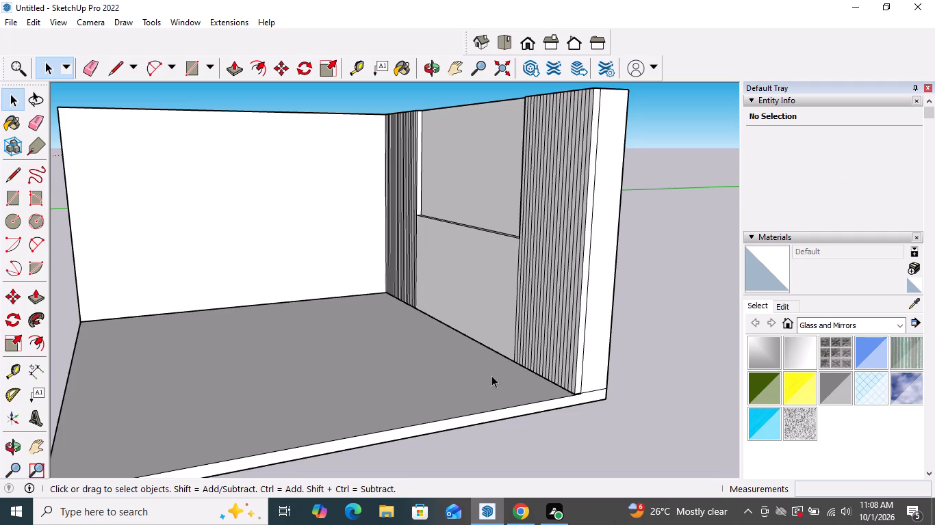
Delete the bottom edge of the centre wall's lower face where it meets the floor between the two striped panels.
{"action": "scroll", "coordinate": [548, 404], "scroll_direction": "up", "scroll_amount": 2}
{"action": "scroll", "coordinate": [508, 348], "scroll_direction": "up", "scroll_amount": 10}
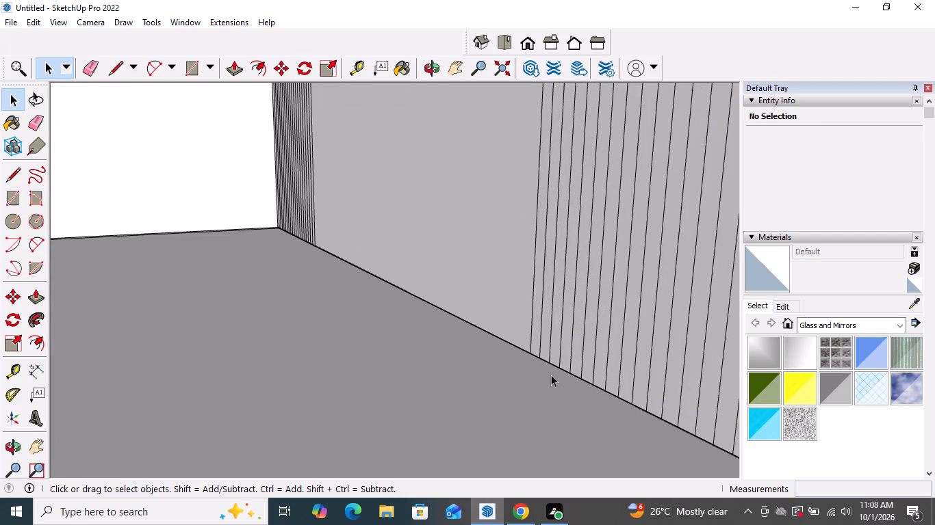
{"action": "middle_click_drag", "start_coordinate": [556, 375], "coordinate": [489, 293]}
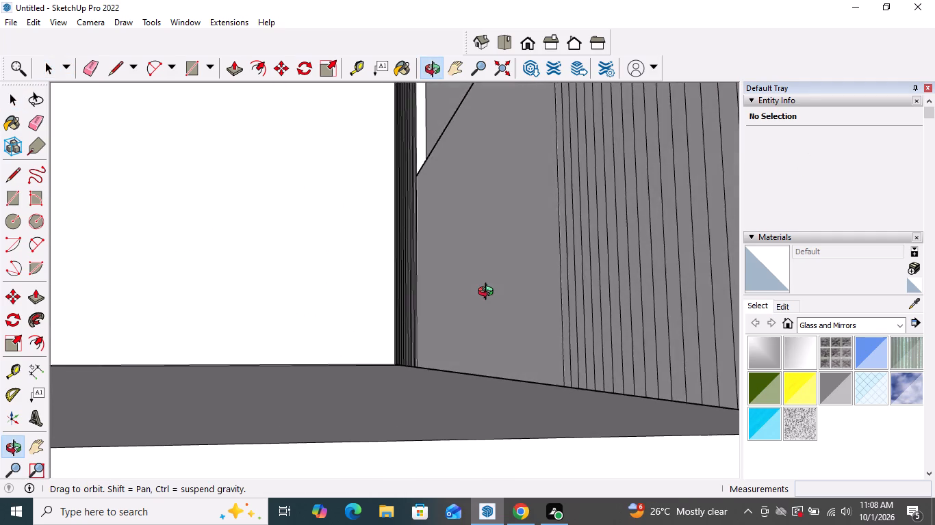
{"action": "middle_click_drag", "start_coordinate": [489, 293], "coordinate": [443, 282]}
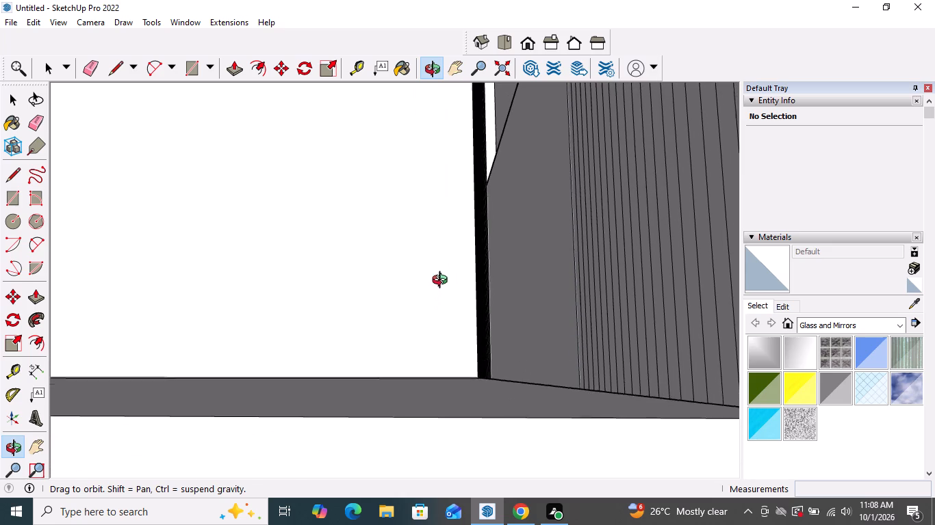
{"action": "middle_click_drag", "start_coordinate": [443, 282], "coordinate": [526, 368]}
{"action": "scroll", "coordinate": [511, 347], "scroll_direction": "up", "scroll_amount": 1}
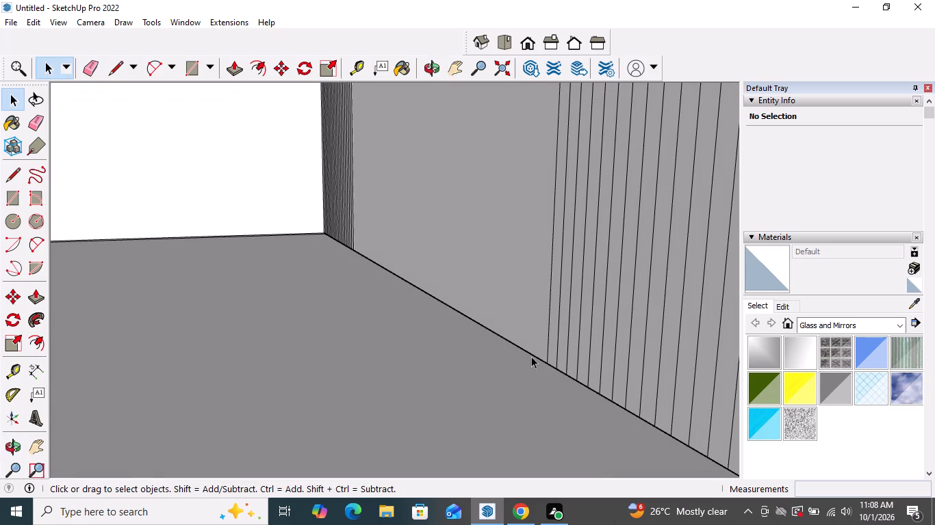
{"action": "left_click", "coordinate": [531, 356]}
{"action": "key", "text": "Delete"}
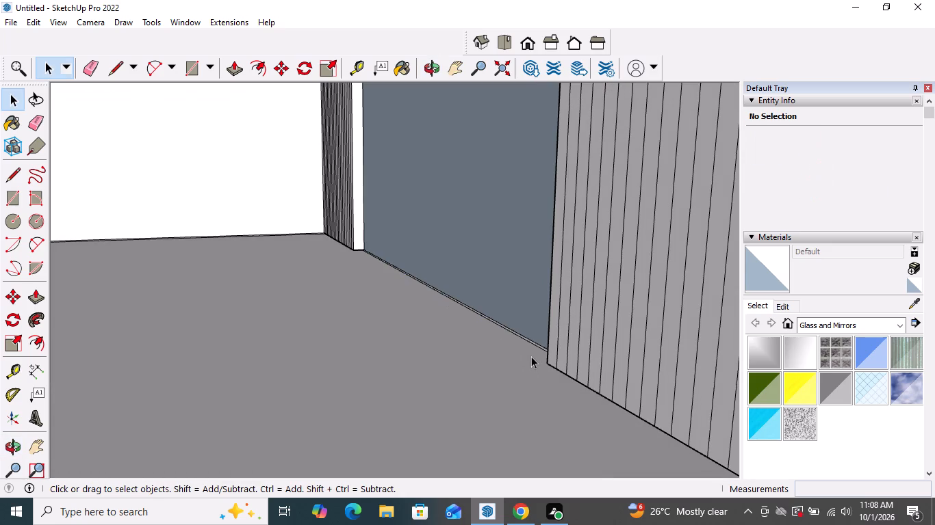
Delete the remaining thin floor edge running along the base of the centre recess.
{"action": "middle_click_drag", "start_coordinate": [513, 288], "coordinate": [497, 340]}
{"action": "scroll", "coordinate": [503, 328], "scroll_direction": "up", "scroll_amount": 5}
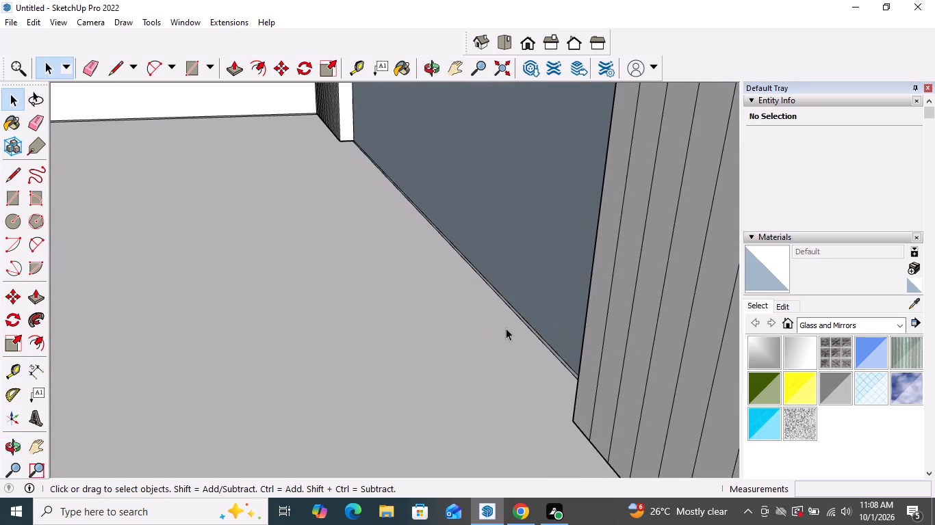
{"action": "scroll", "coordinate": [530, 338], "scroll_direction": "up", "scroll_amount": 8}
{"action": "left_click", "coordinate": [546, 340]}
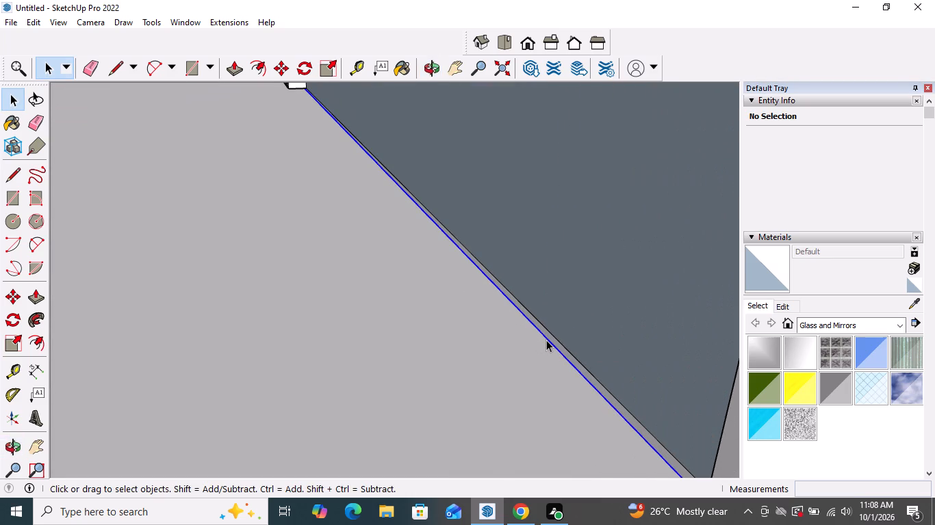
{"action": "key", "text": "Delete"}
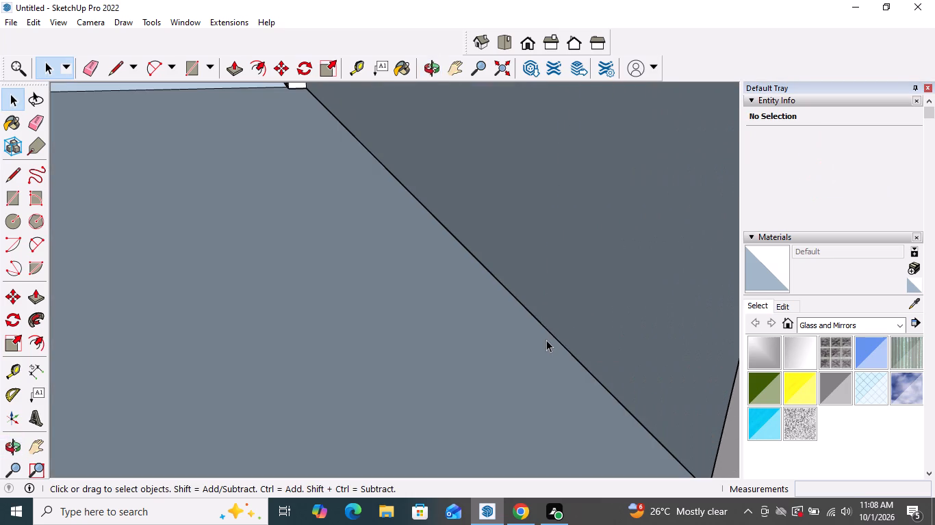
Examine the floor slab, its side edges and the base of the centre recess between the striped panels.
{"action": "scroll", "coordinate": [533, 342], "scroll_direction": "down", "scroll_amount": 6}
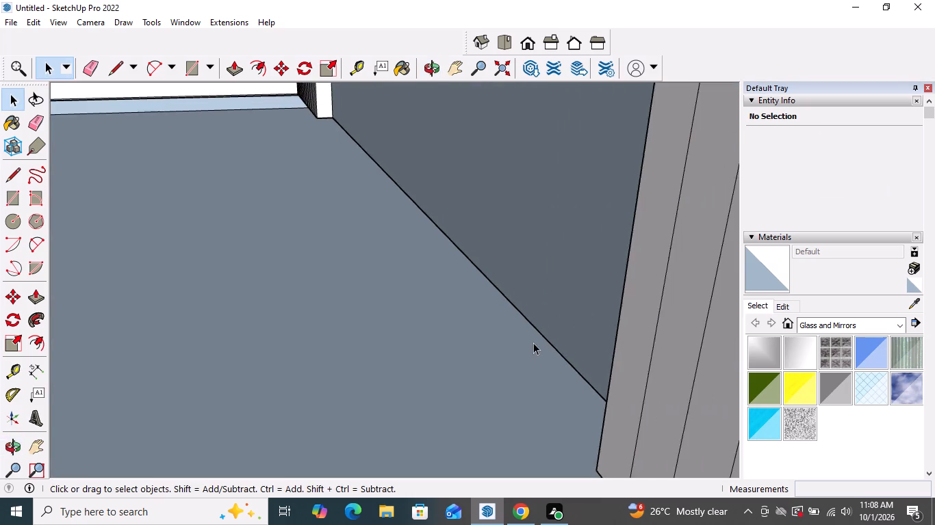
{"action": "scroll", "coordinate": [533, 342], "scroll_direction": "down", "scroll_amount": 12}
{"action": "scroll", "coordinate": [490, 267], "scroll_direction": "down", "scroll_amount": 9}
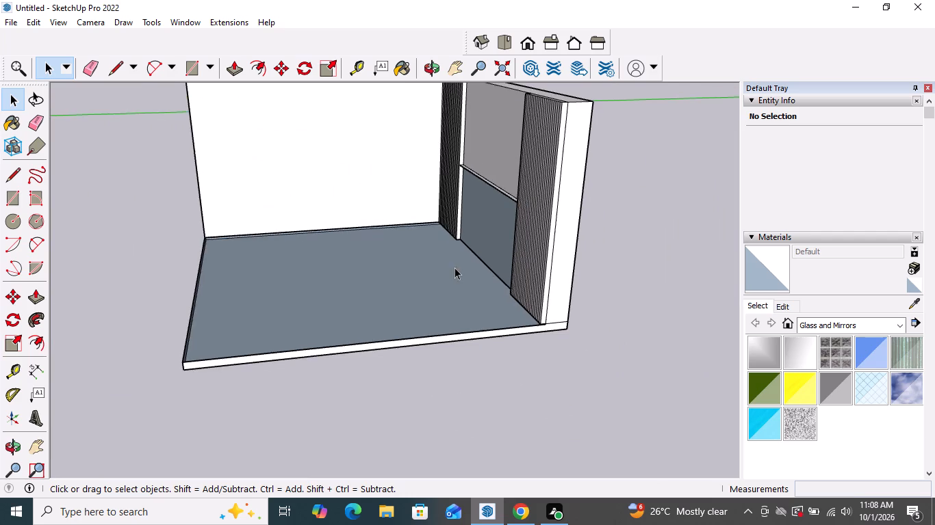
{"action": "middle_click_drag", "start_coordinate": [460, 301], "coordinate": [777, 290]}
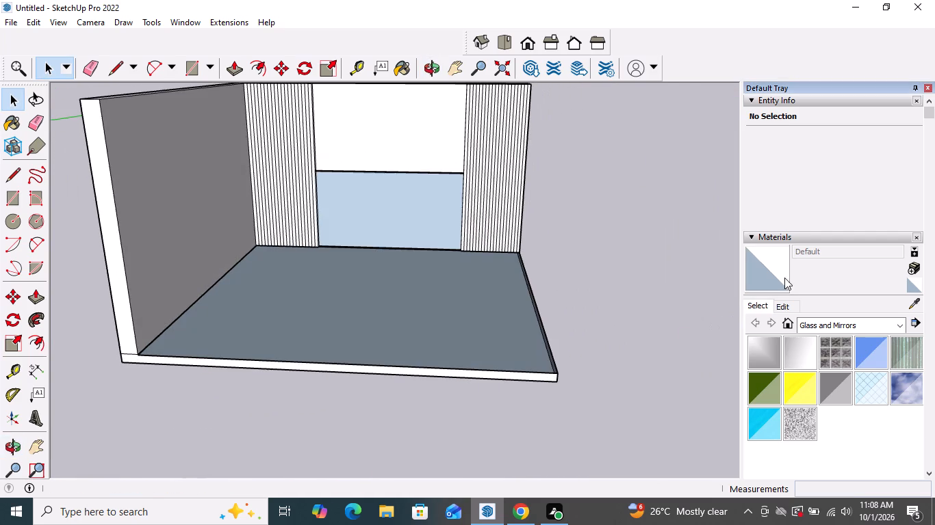
{"action": "scroll", "coordinate": [226, 362], "scroll_direction": "up", "scroll_amount": 5}
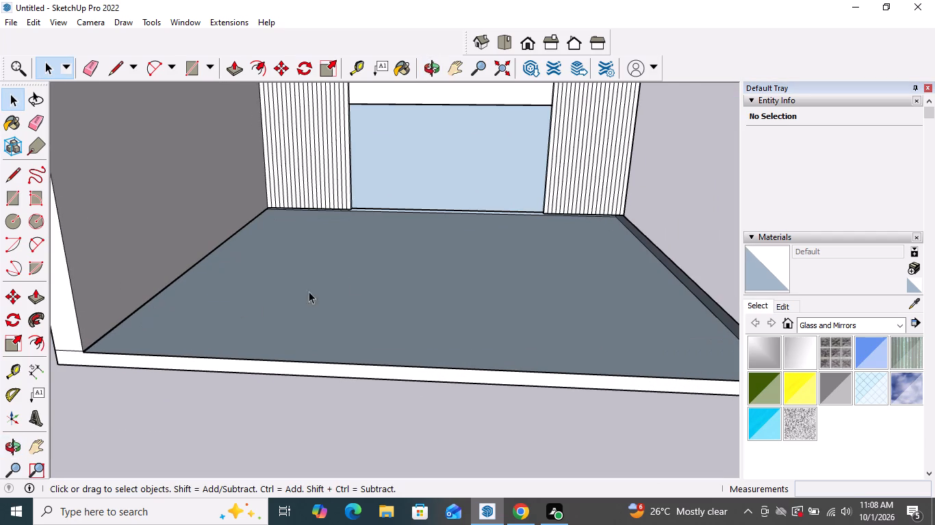
{"action": "middle_click_drag", "start_coordinate": [481, 161], "coordinate": [483, 235]}
{"action": "scroll", "coordinate": [483, 195], "scroll_direction": "up", "scroll_amount": 10}
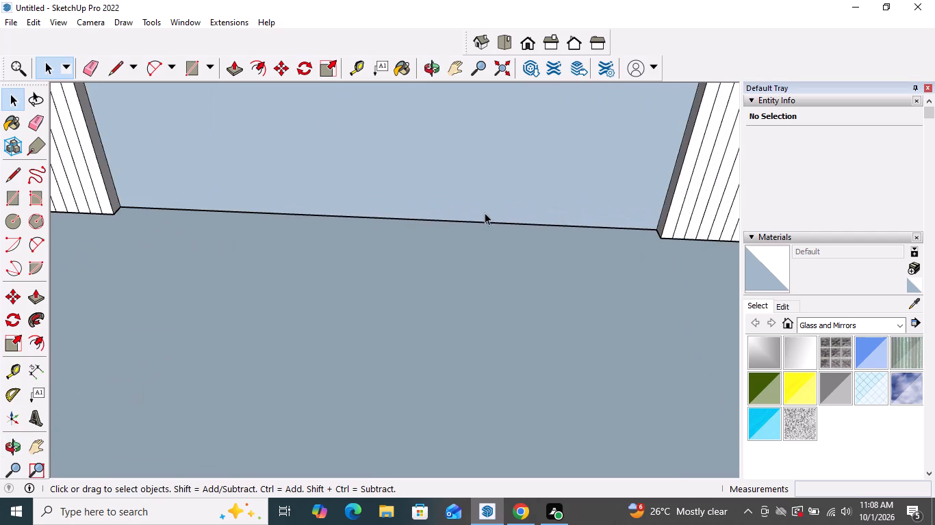
{"action": "scroll", "coordinate": [478, 221], "scroll_direction": "up", "scroll_amount": 9}
{"action": "scroll", "coordinate": [477, 222], "scroll_direction": "down", "scroll_amount": 16}
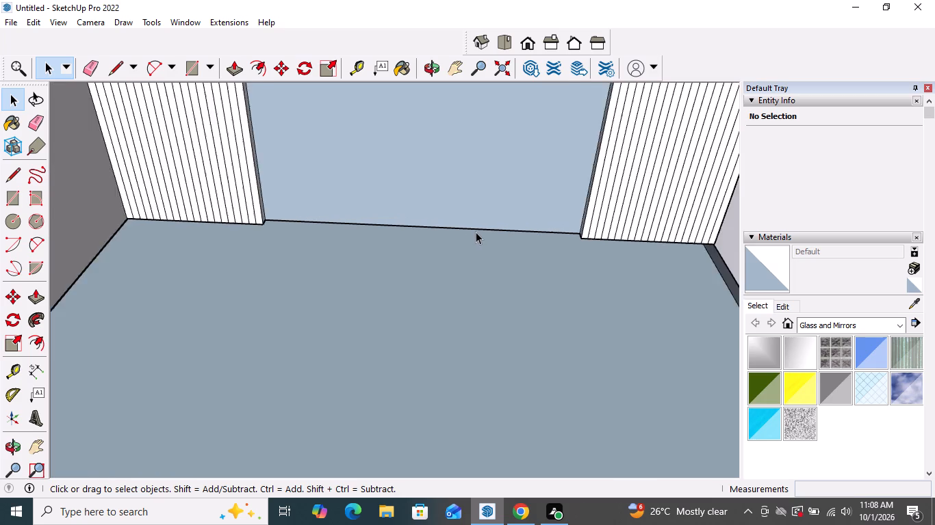
{"action": "scroll", "coordinate": [476, 232], "scroll_direction": "down", "scroll_amount": 4}
{"action": "middle_click_drag", "start_coordinate": [499, 254], "coordinate": [590, 165]}
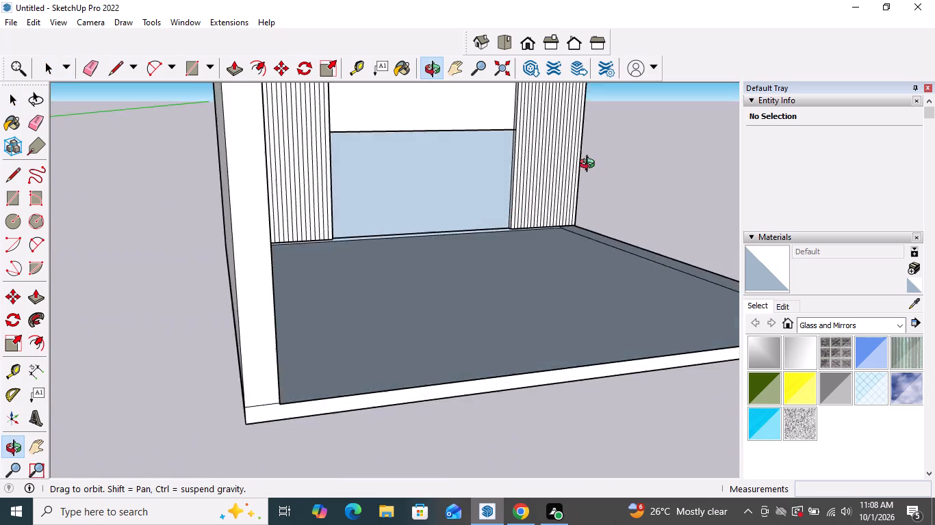
{"action": "middle_click_drag", "start_coordinate": [590, 165], "coordinate": [561, 120]}
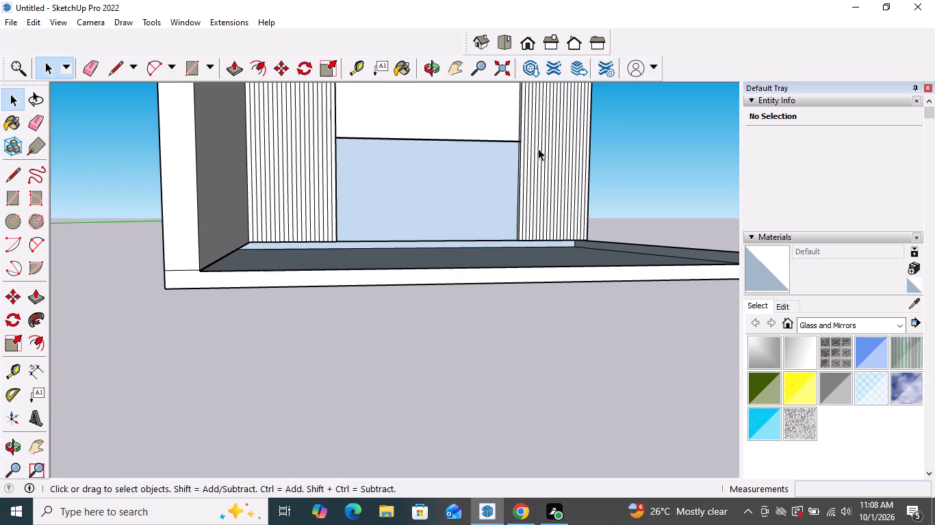
{"action": "middle_click_drag", "start_coordinate": [235, 265], "coordinate": [166, 270]}
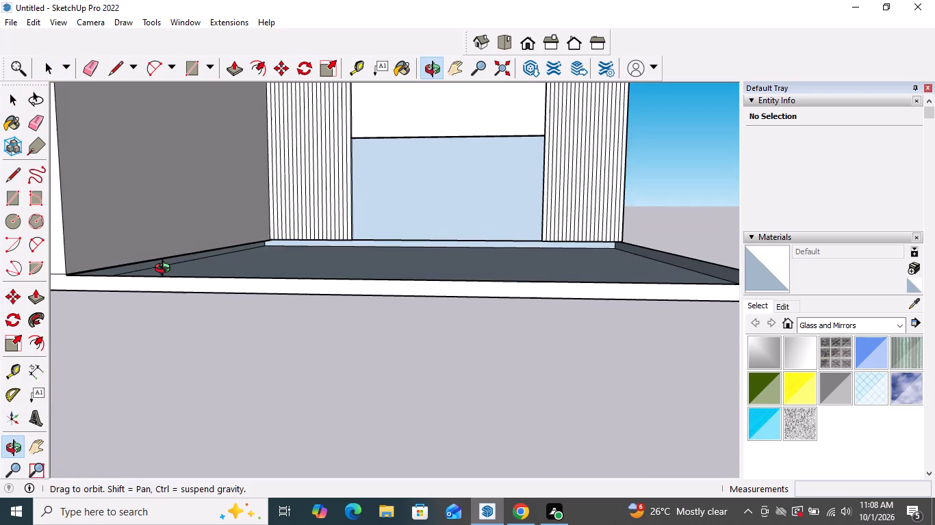
{"action": "middle_click_drag", "start_coordinate": [166, 270], "coordinate": [175, 263]}
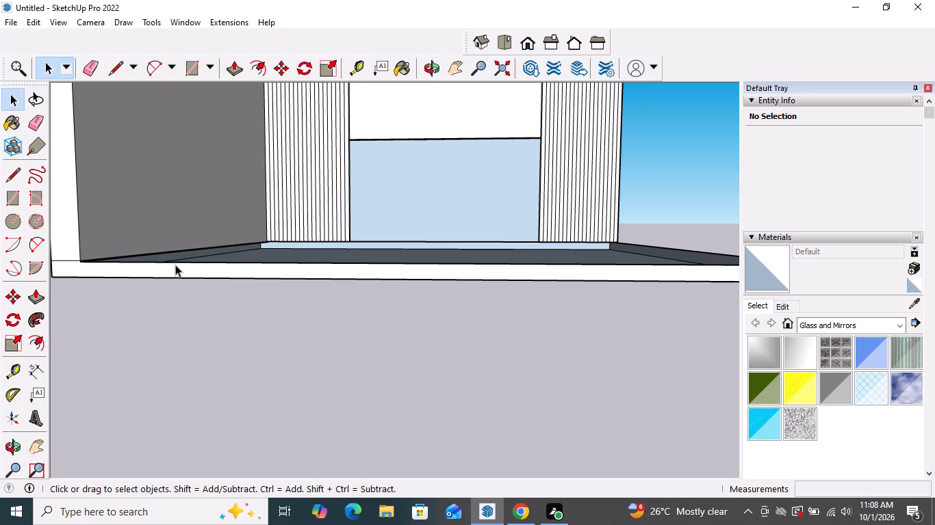
Undo the last deletion of the floor edge at the base of the centre recess.
{"action": "key", "text": "ctrl+z"}
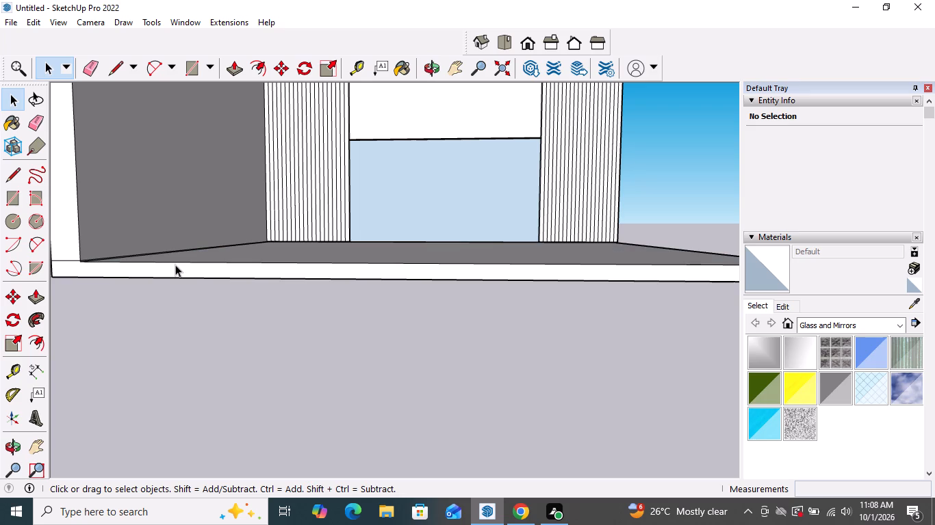
Draw a floor line about 29' long from the left striped panel's inner bottom corner towards the front of the room.
{"action": "middle_click_drag", "start_coordinate": [294, 260], "coordinate": [290, 414]}
{"action": "scroll", "coordinate": [305, 260], "scroll_direction": "down", "scroll_amount": 3}
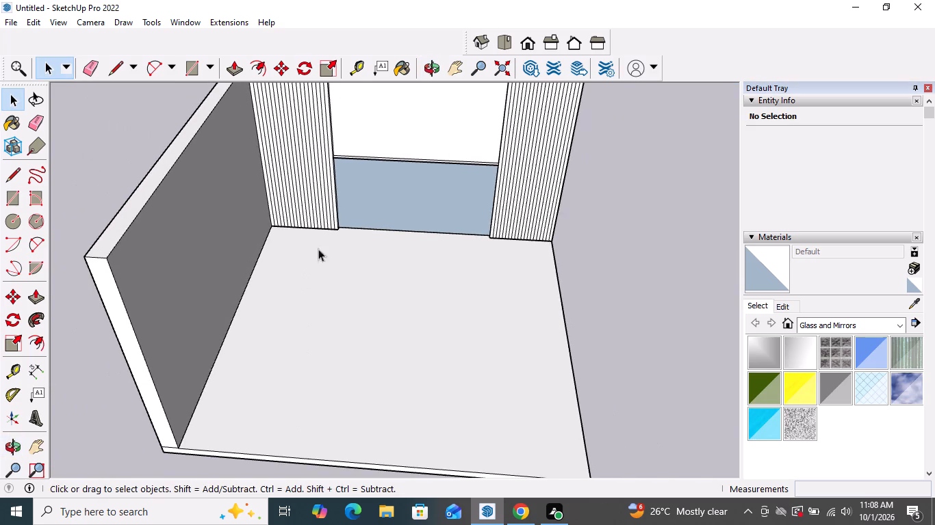
{"action": "left_click", "coordinate": [14, 176]}
{"action": "scroll", "coordinate": [353, 250], "scroll_direction": "up", "scroll_amount": 4}
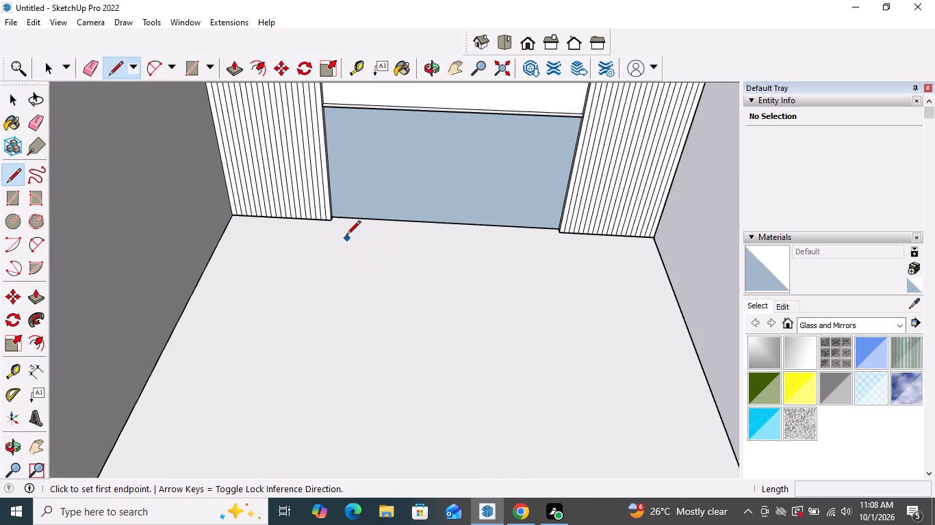
{"action": "scroll", "coordinate": [337, 219], "scroll_direction": "up", "scroll_amount": 3}
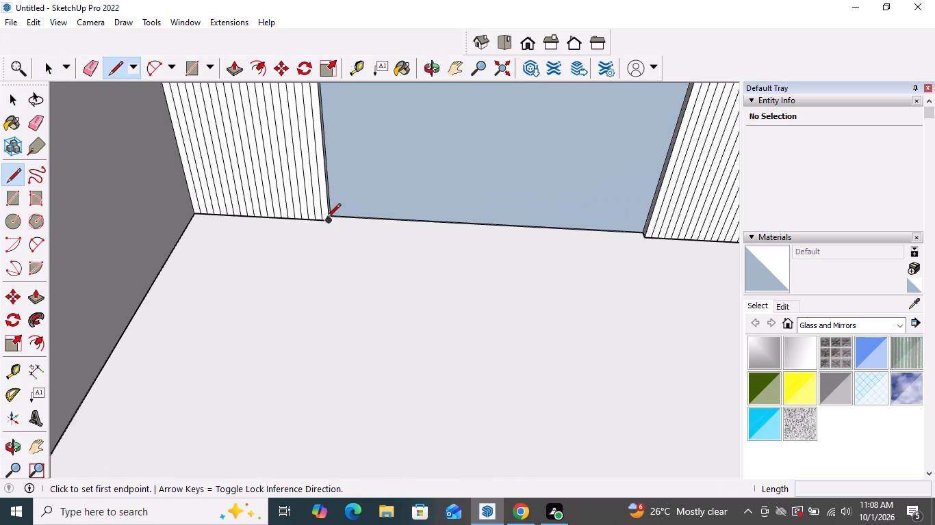
{"action": "left_click", "coordinate": [327, 224]}
{"action": "scroll", "coordinate": [320, 272], "scroll_direction": "down", "scroll_amount": 11}
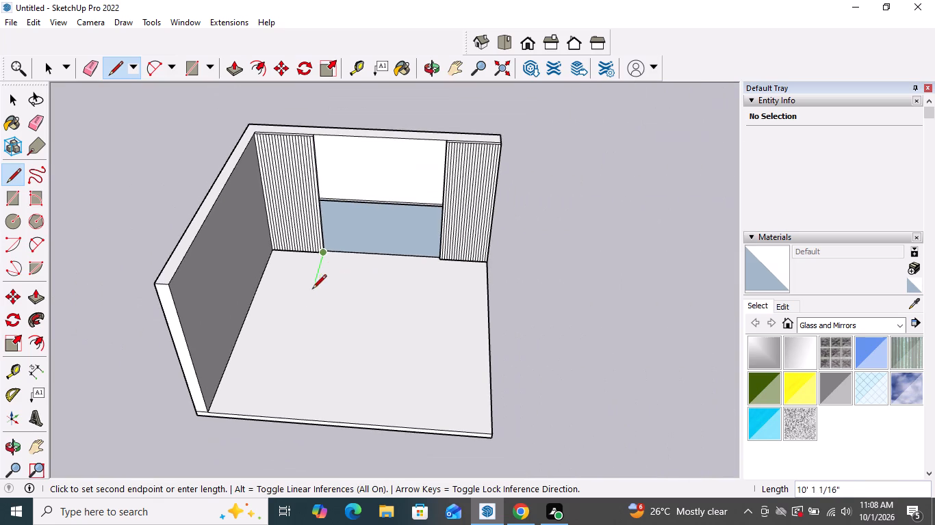
{"action": "left_click", "coordinate": [294, 360]}
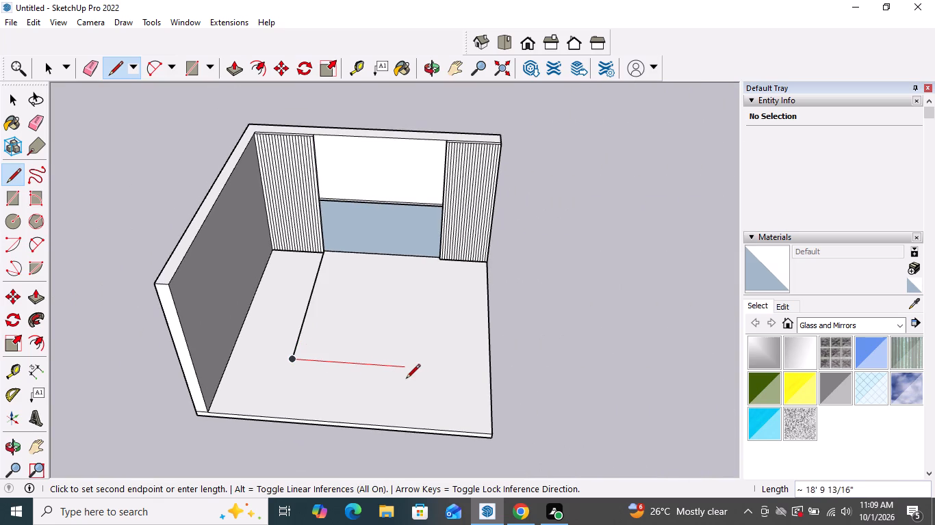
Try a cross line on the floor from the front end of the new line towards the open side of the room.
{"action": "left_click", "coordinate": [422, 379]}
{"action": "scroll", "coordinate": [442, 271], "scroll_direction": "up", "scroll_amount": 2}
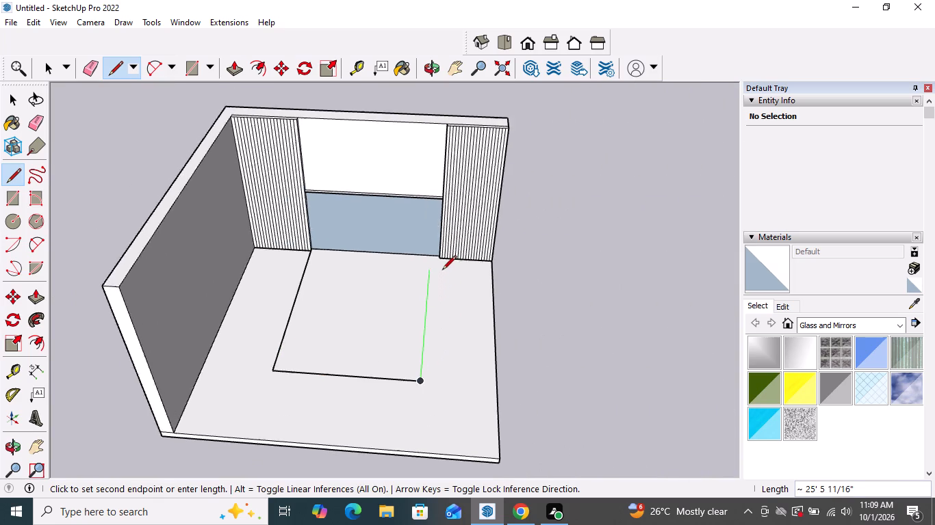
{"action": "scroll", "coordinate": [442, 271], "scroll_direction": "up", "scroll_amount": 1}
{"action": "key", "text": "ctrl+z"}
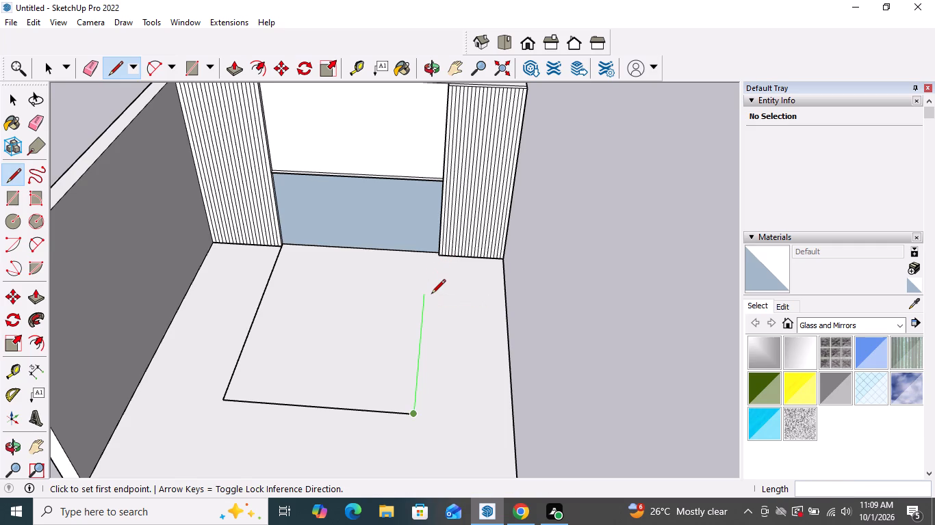
Draw the front line of the bed outline, about 23' long, ending in line with the right striped panel's inner corner.
{"action": "left_click", "coordinate": [221, 400]}
{"action": "scroll", "coordinate": [437, 265], "scroll_direction": "up", "scroll_amount": 3}
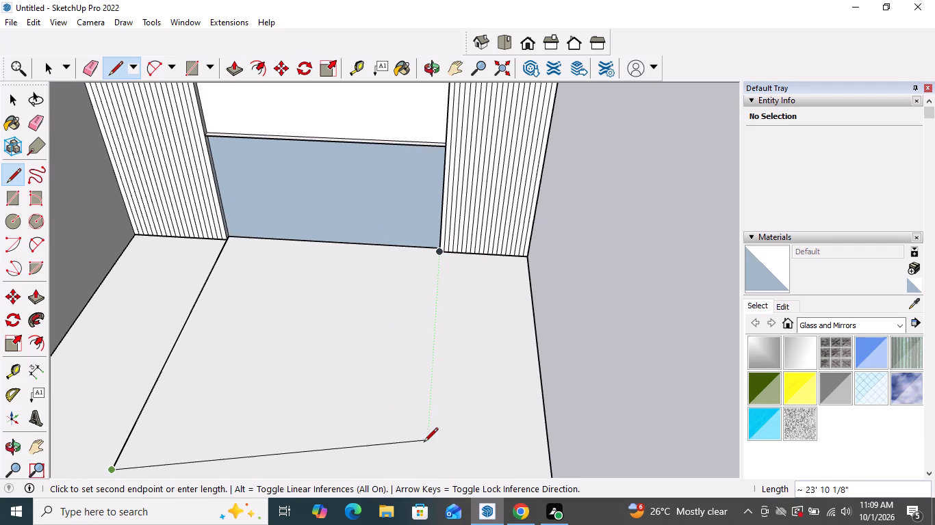
{"action": "scroll", "coordinate": [422, 470], "scroll_direction": "down", "scroll_amount": 2}
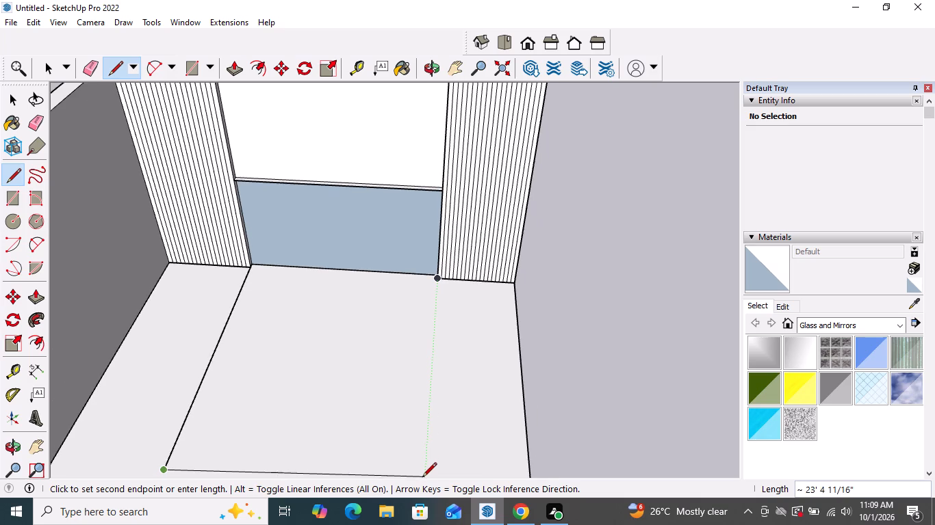
{"action": "scroll", "coordinate": [422, 474], "scroll_direction": "down", "scroll_amount": 9}
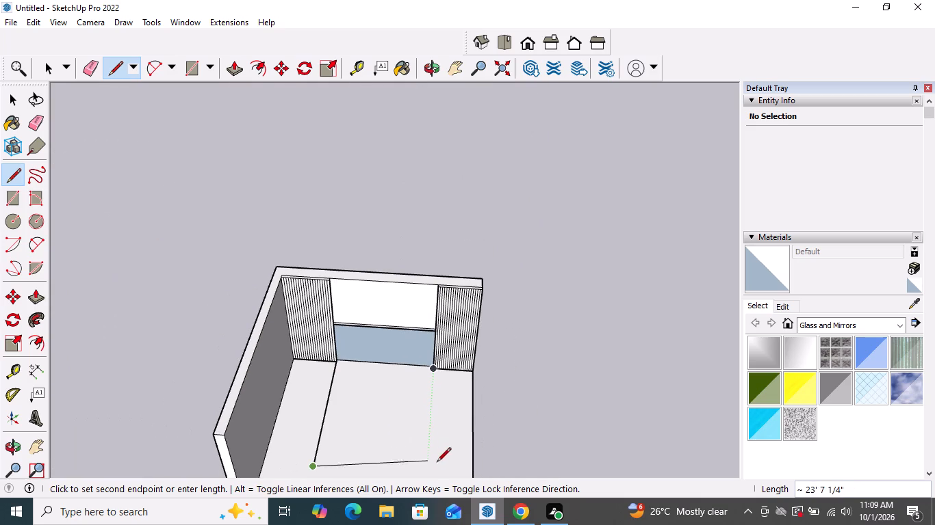
{"action": "left_click", "coordinate": [426, 476]}
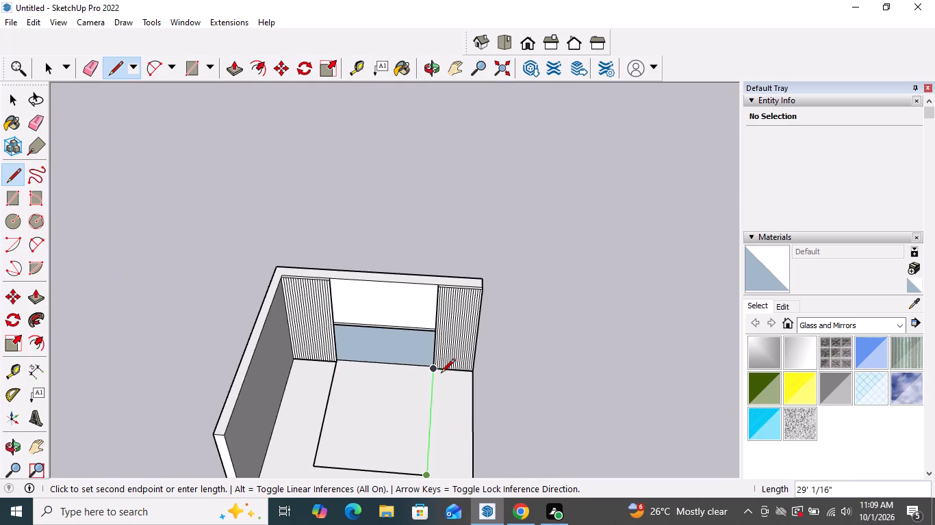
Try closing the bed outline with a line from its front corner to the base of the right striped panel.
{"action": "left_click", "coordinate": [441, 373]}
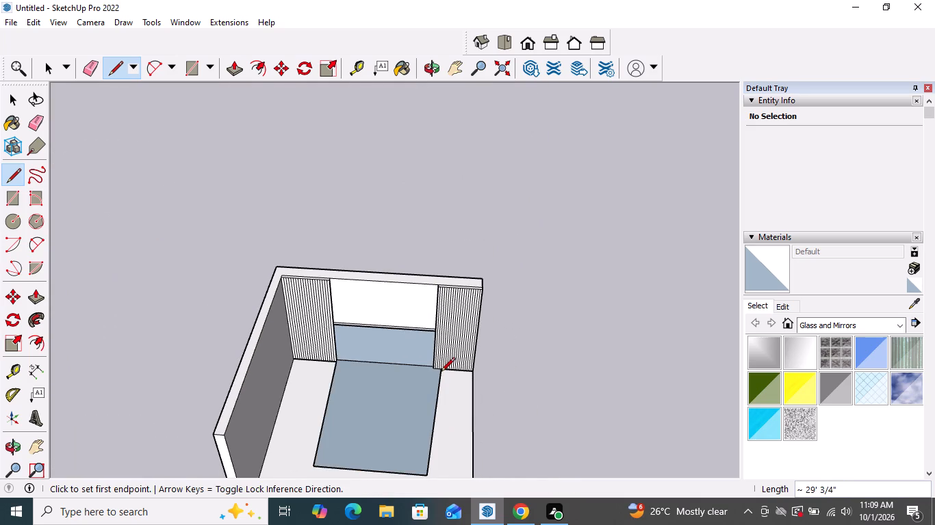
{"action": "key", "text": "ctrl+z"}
Close the bed outline with a line about 29' long from its open front corner to the right panel's inner bottom corner.
{"action": "scroll", "coordinate": [431, 376], "scroll_direction": "up", "scroll_amount": 3, "text": "ctrl"}
{"action": "scroll", "coordinate": [439, 293], "scroll_direction": "down", "scroll_amount": 5}
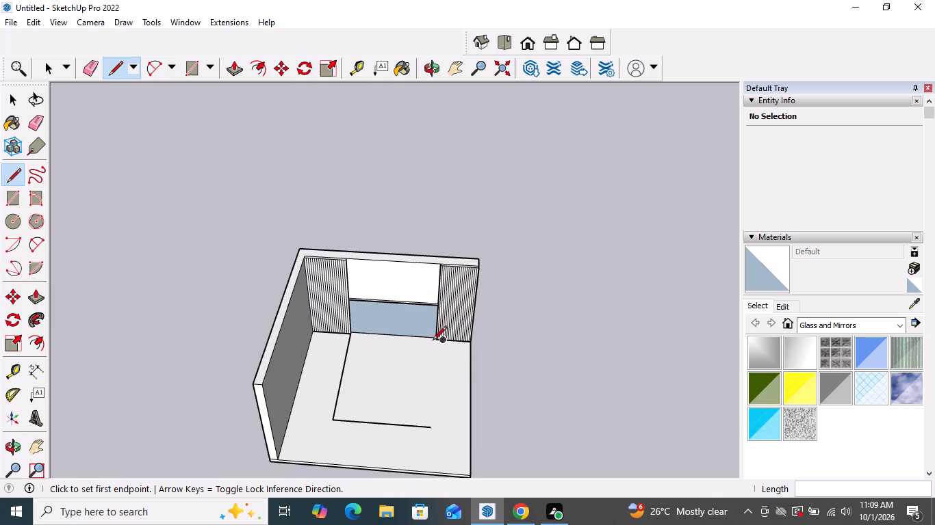
{"action": "middle_click_drag", "start_coordinate": [455, 368], "coordinate": [148, 379]}
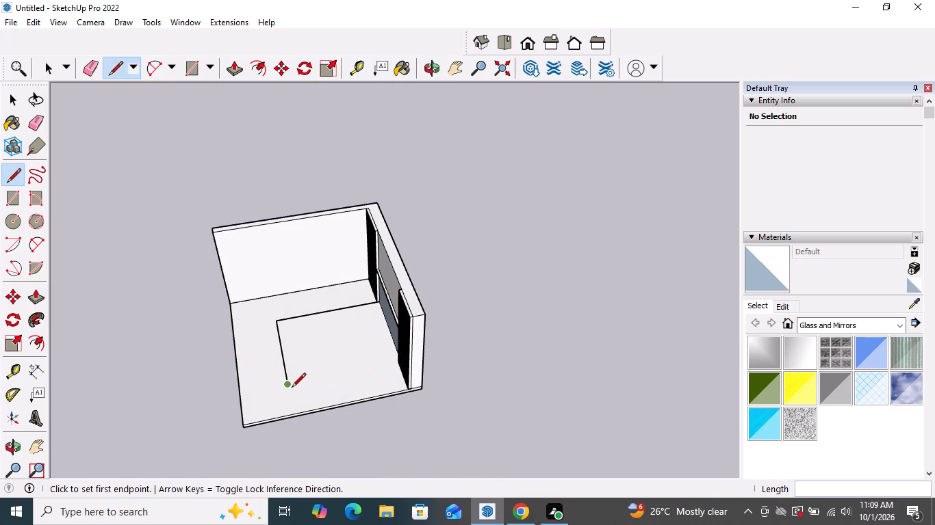
{"action": "left_click_drag", "start_coordinate": [288, 383], "coordinate": [295, 376]}
{"action": "scroll", "coordinate": [365, 355], "scroll_direction": "up", "scroll_amount": 3}
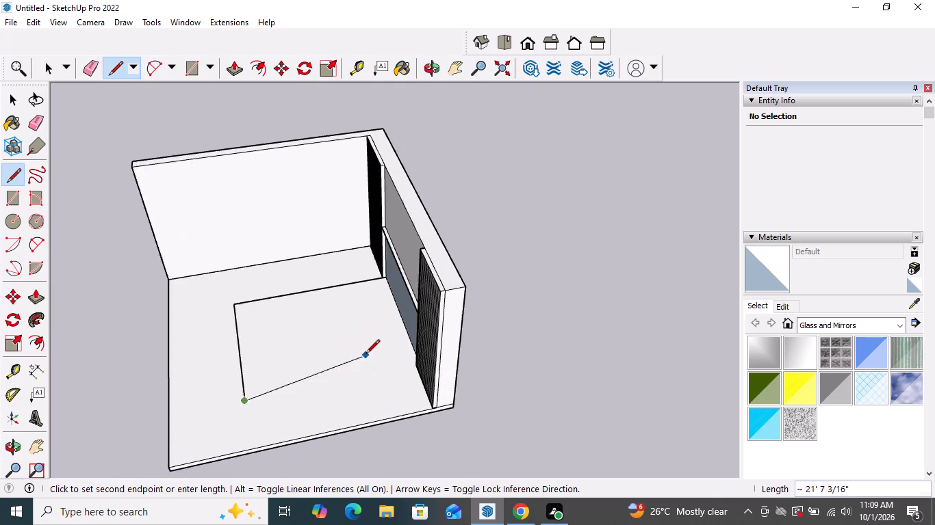
{"action": "scroll", "coordinate": [366, 355], "scroll_direction": "up", "scroll_amount": 10}
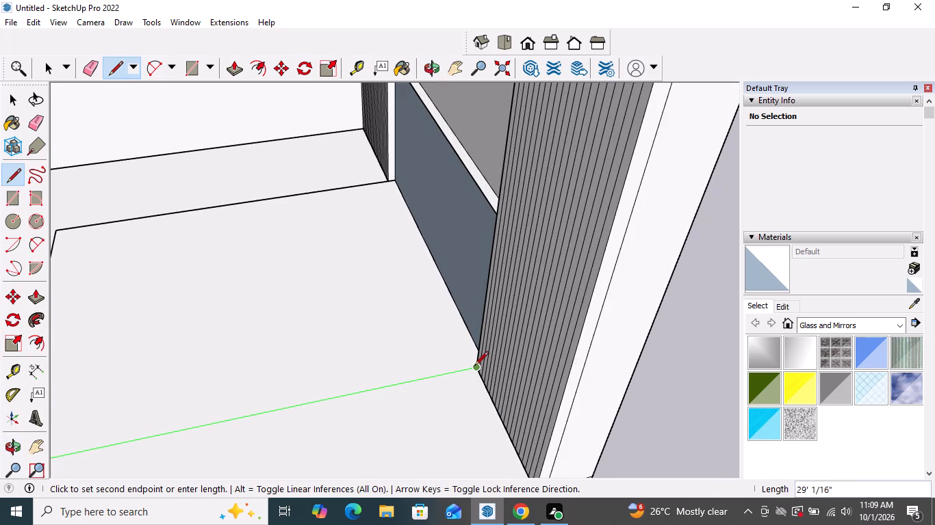
{"action": "left_click", "coordinate": [474, 366]}
{"action": "key", "text": "space"}
Examine the closed bed outline on the floor and where it meets the centre recess and striped panels.
{"action": "middle_click_drag", "start_coordinate": [402, 320], "coordinate": [686, 340]}
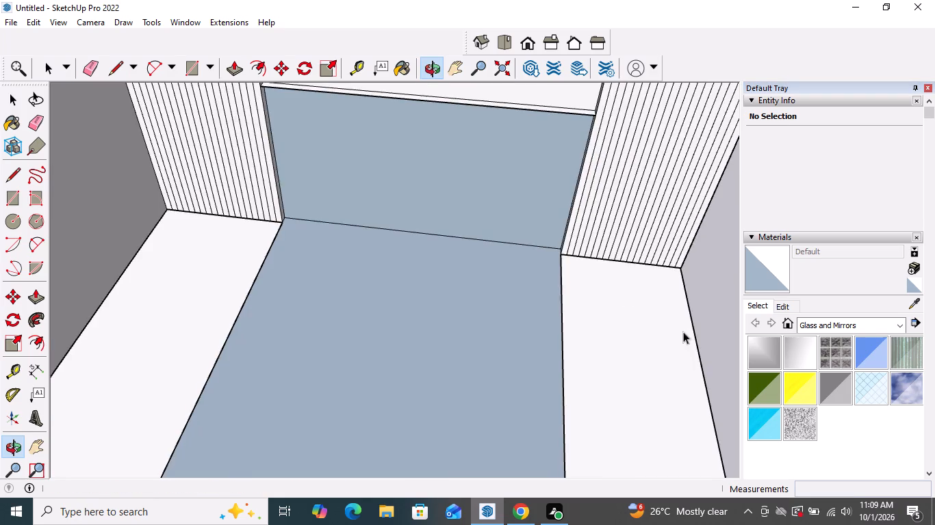
{"action": "scroll", "coordinate": [522, 269], "scroll_direction": "up", "scroll_amount": 6}
{"action": "middle_click_drag", "start_coordinate": [533, 264], "coordinate": [682, 191]}
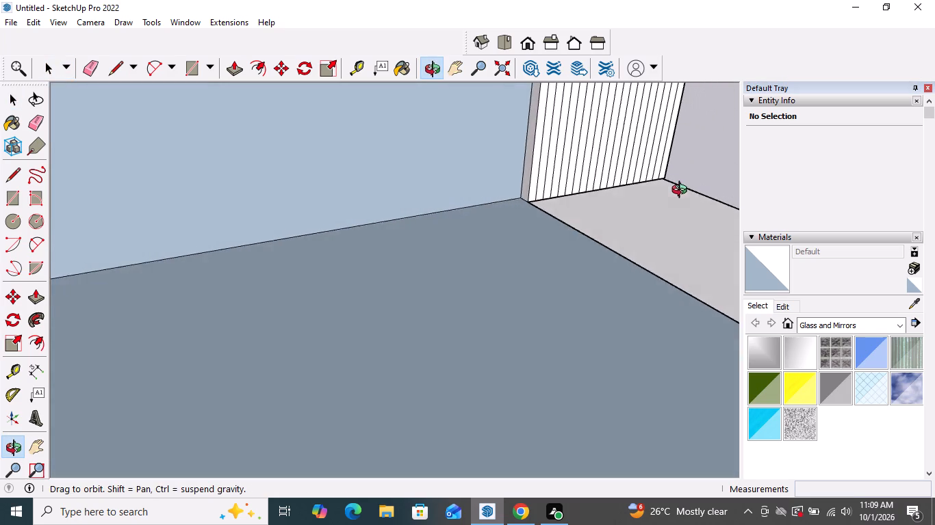
{"action": "middle_click_drag", "start_coordinate": [682, 191], "coordinate": [687, 189]}
{"action": "scroll", "coordinate": [543, 236], "scroll_direction": "down", "scroll_amount": 8}
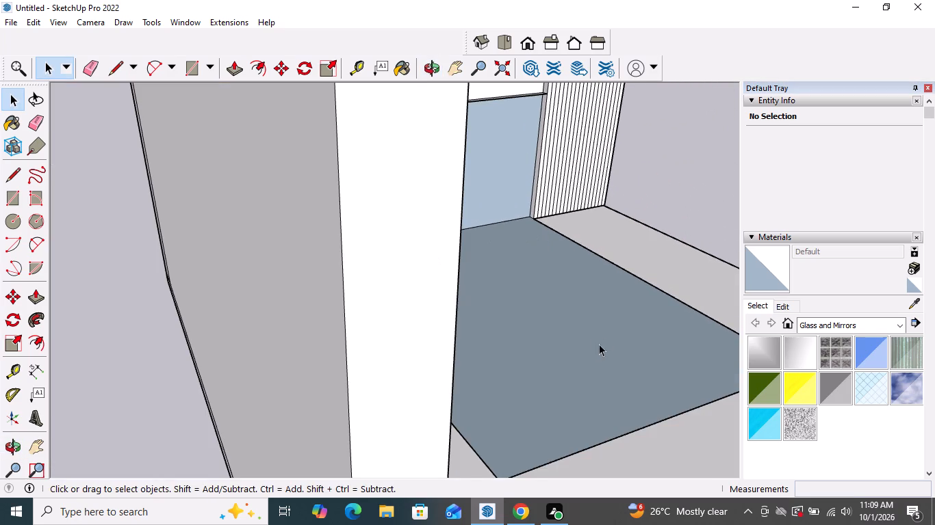
{"action": "middle_click_drag", "start_coordinate": [598, 332], "coordinate": [385, 334]}
{"action": "middle_click_drag", "start_coordinate": [559, 330], "coordinate": [483, 245]}
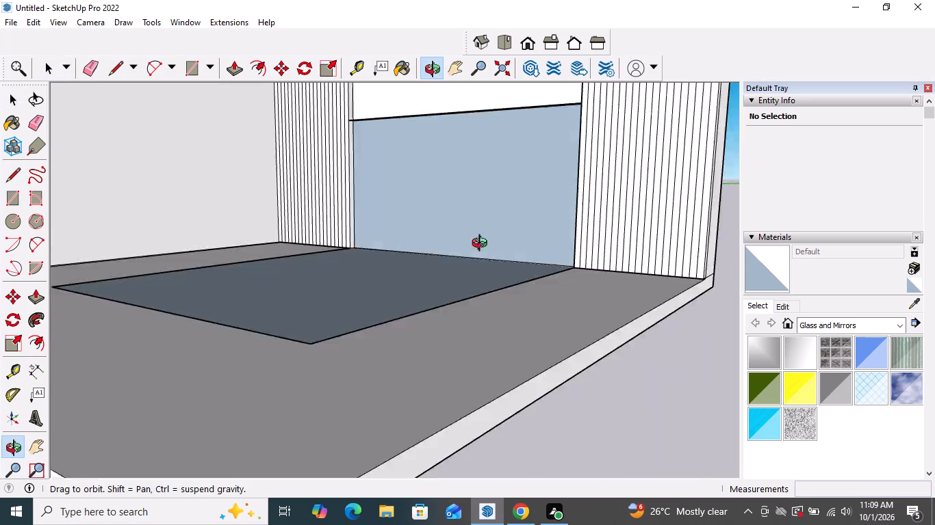
{"action": "middle_click_drag", "start_coordinate": [483, 245], "coordinate": [441, 252]}
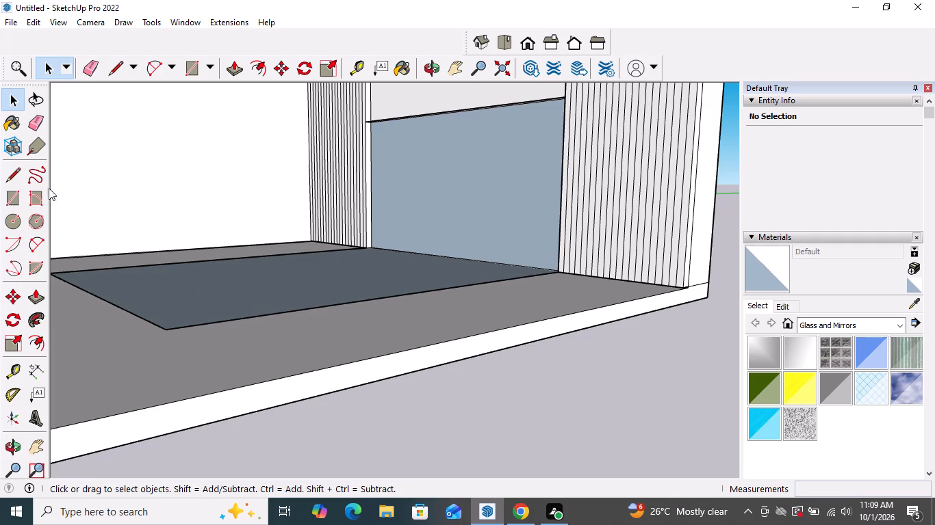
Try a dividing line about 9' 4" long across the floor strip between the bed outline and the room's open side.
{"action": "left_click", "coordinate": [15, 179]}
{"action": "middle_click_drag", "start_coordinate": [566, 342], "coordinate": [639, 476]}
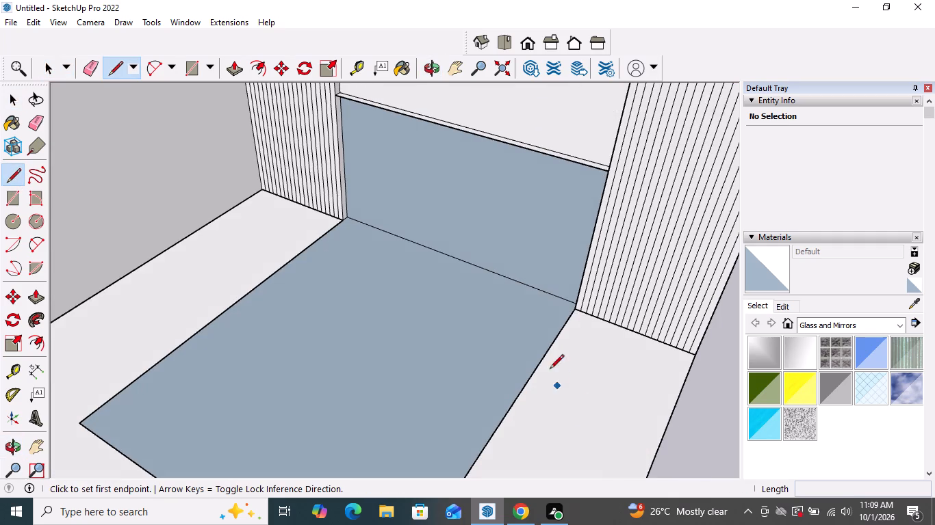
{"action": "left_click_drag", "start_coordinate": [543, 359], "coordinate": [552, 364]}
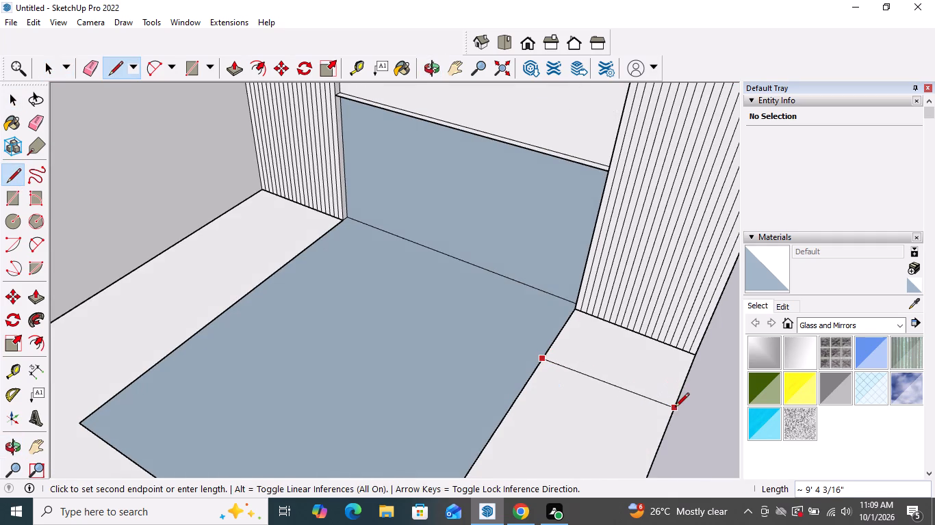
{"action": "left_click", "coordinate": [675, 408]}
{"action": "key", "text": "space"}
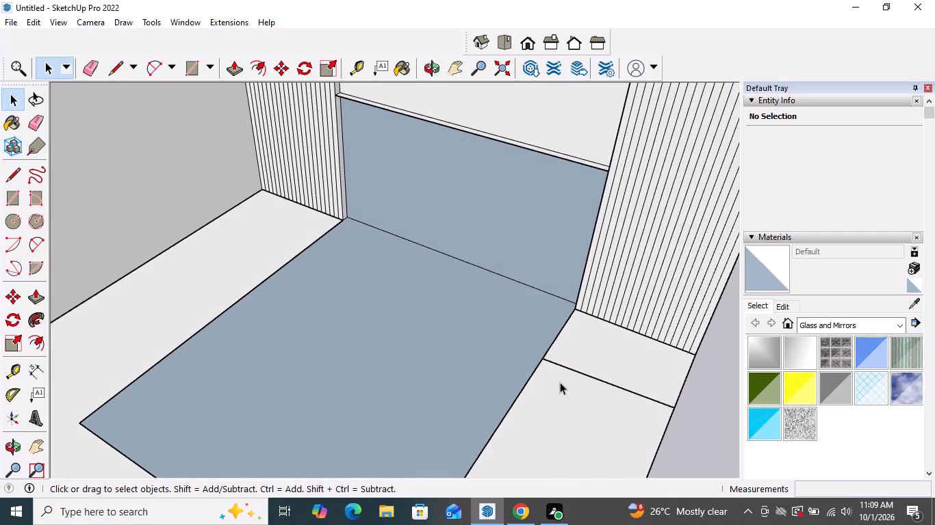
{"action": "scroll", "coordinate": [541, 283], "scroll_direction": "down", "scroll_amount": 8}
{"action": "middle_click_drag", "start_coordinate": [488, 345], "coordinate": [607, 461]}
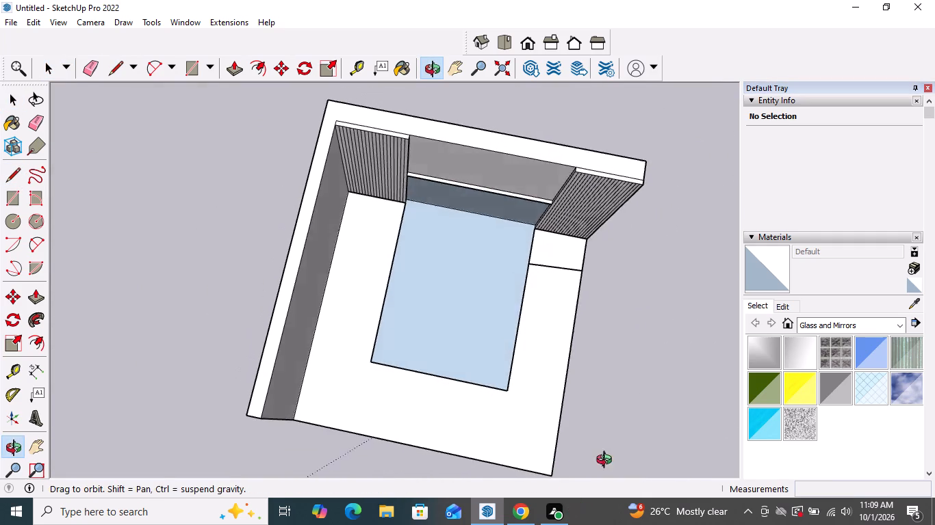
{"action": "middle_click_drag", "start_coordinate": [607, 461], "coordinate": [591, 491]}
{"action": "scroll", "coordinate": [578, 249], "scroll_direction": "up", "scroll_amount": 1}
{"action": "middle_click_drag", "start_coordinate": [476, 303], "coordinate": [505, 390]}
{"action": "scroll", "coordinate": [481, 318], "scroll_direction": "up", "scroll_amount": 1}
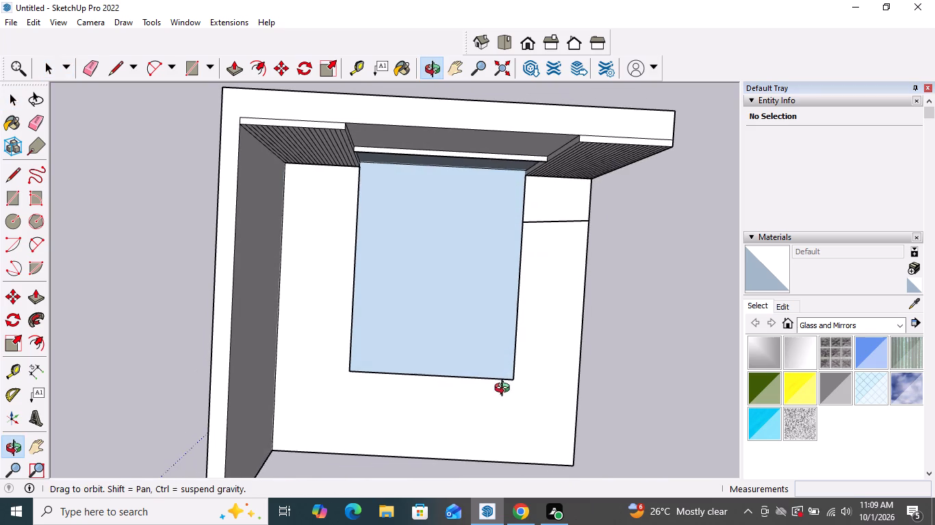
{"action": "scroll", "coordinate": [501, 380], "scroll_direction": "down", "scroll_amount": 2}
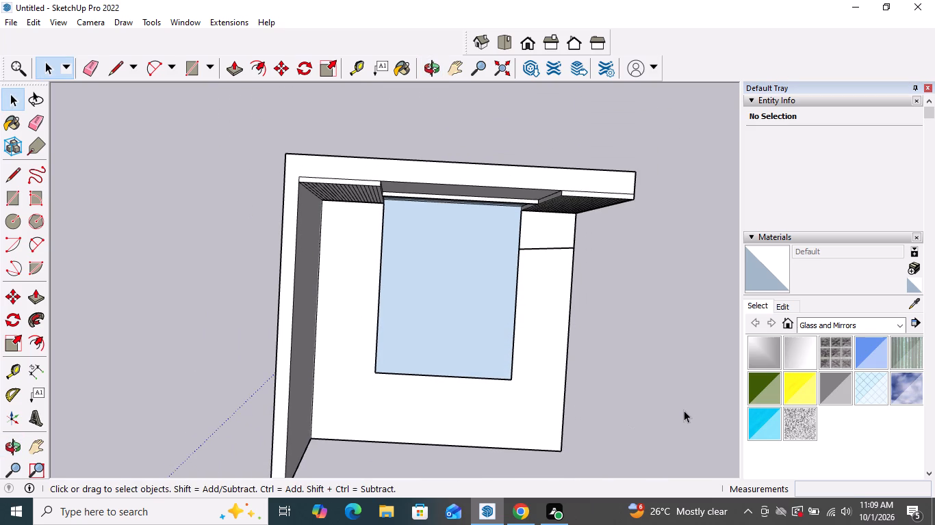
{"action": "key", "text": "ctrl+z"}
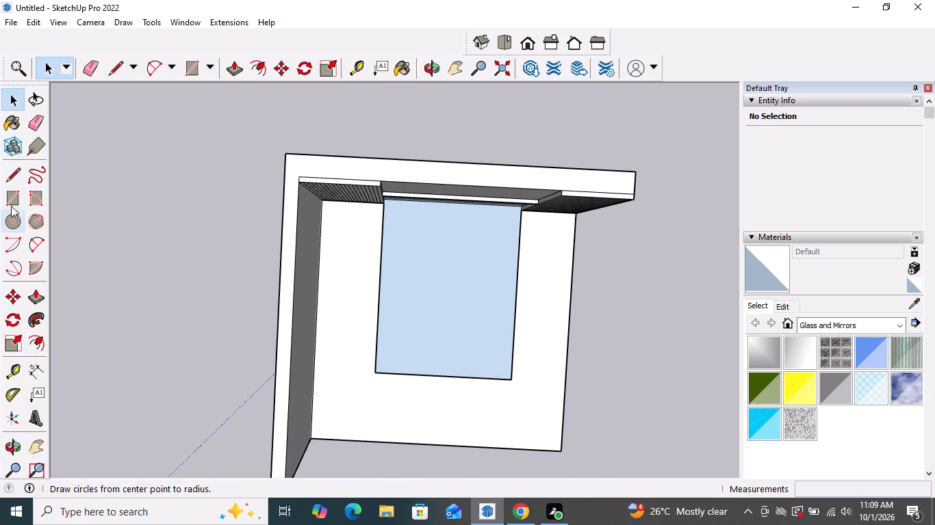
Draw a dividing line about 9' 4" long from the bed outline to the floor's open side edge, near the right striped panel.
{"action": "left_click", "coordinate": [8, 176]}
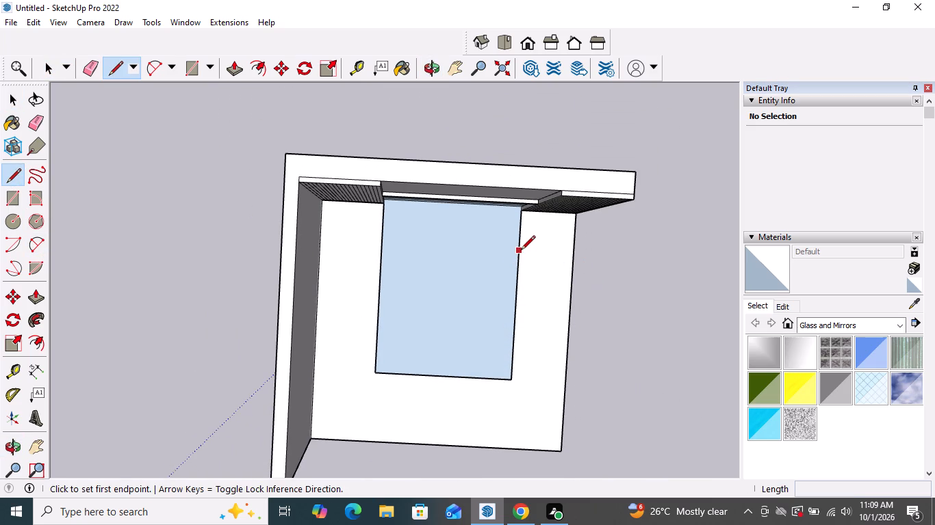
{"action": "left_click", "coordinate": [521, 250]}
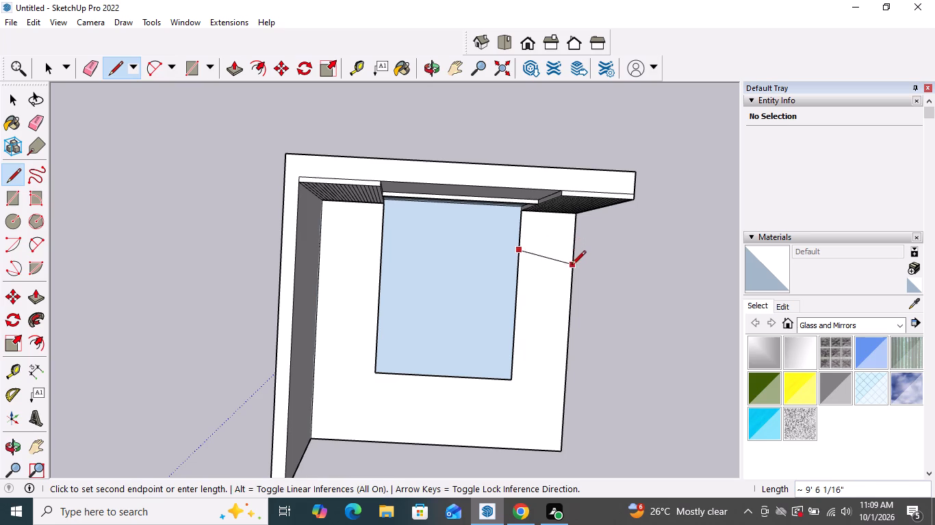
{"action": "left_click", "coordinate": [577, 254]}
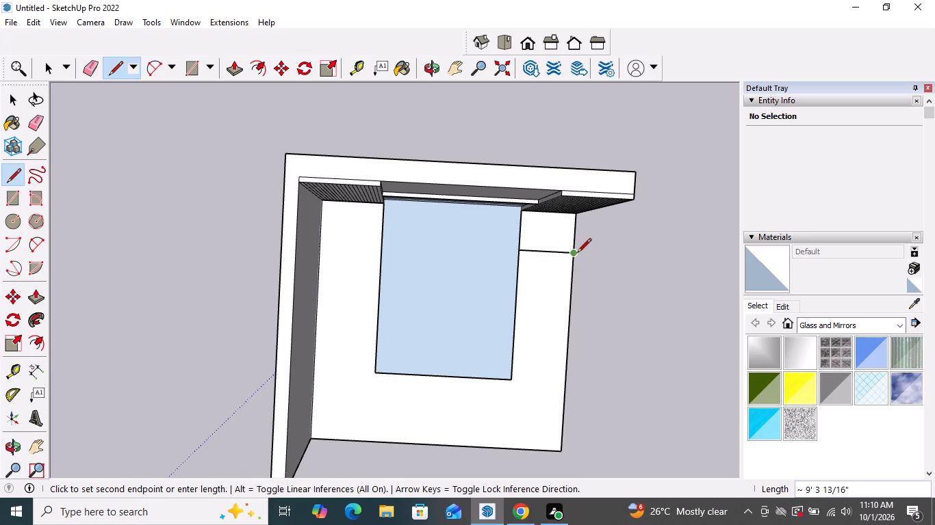
{"action": "key", "text": "space"}
{"action": "scroll", "coordinate": [564, 248], "scroll_direction": "up", "scroll_amount": 8}
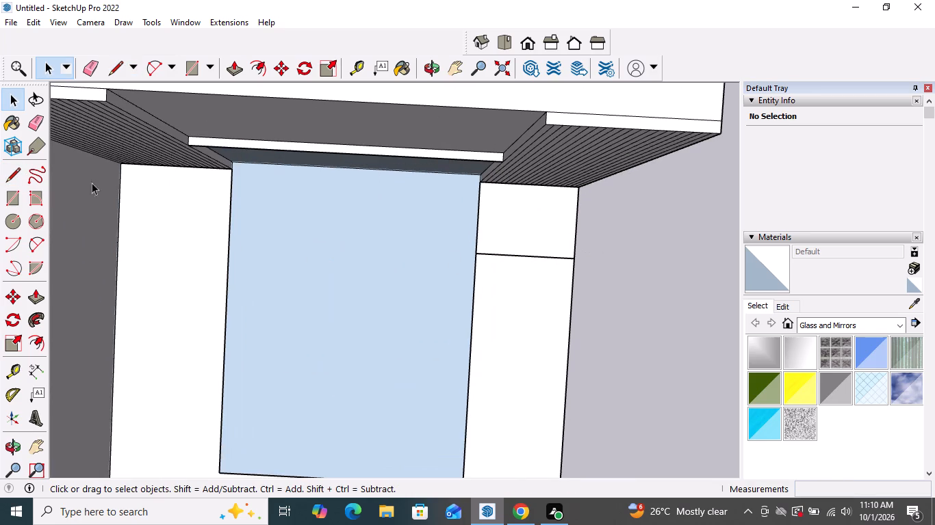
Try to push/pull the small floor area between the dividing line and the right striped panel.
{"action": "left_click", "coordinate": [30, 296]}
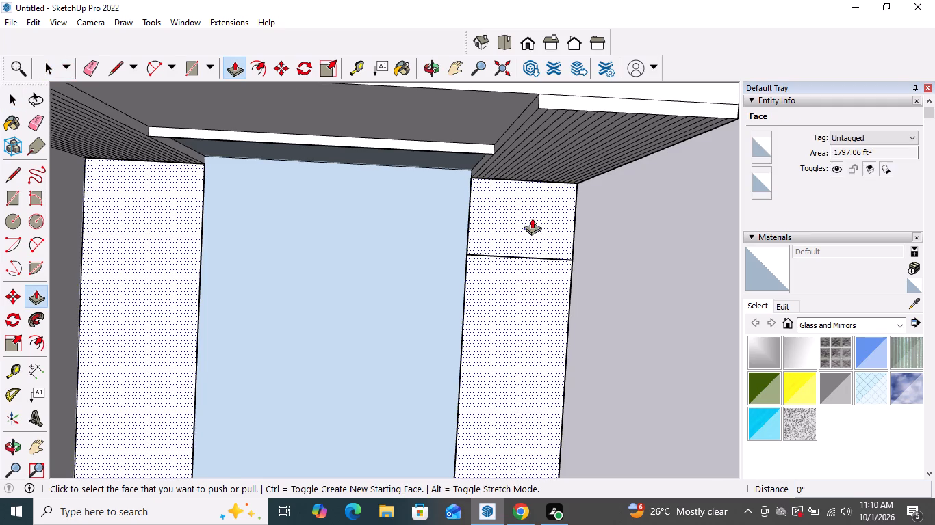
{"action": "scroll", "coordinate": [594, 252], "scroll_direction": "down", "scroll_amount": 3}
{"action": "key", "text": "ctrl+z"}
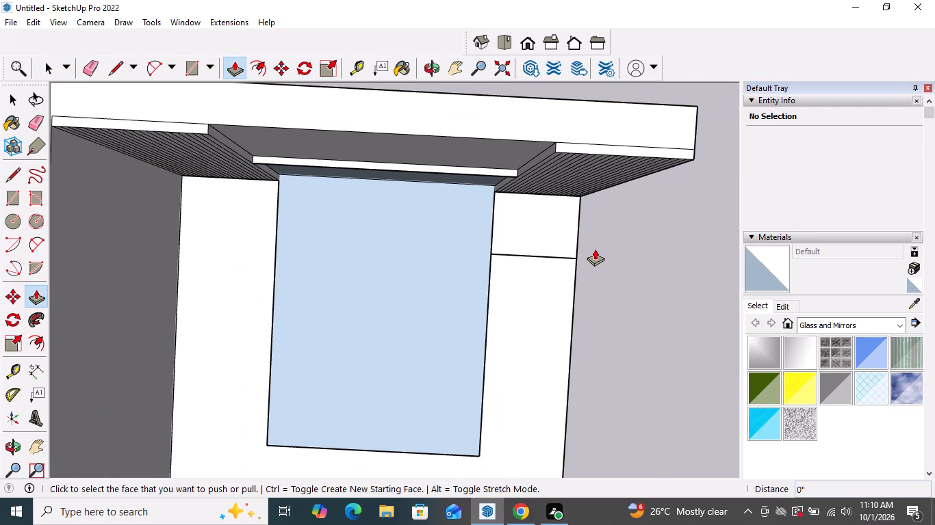
Undo the floor divisions, bed outline, striped panels, recess and walls, going back to the flat floor rectangle near the origin.
{"action": "key", "text": "ctrl+z"}
{"action": "key", "text": "ctrl+z"}
{"action": "key", "text": "ctrl+z"}
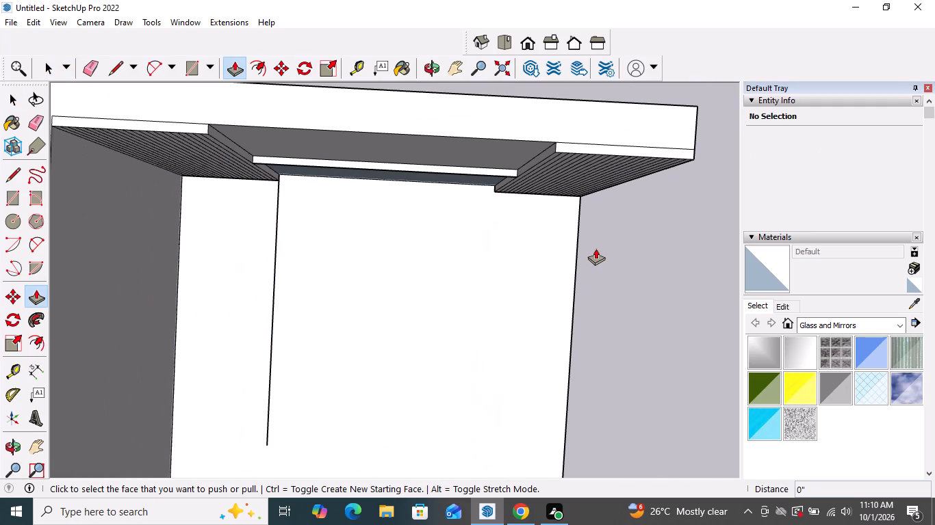
{"action": "key", "text": "ctrl+z"}
{"action": "key", "text": "ctrl+z"}
{"action": "key", "text": "ctrl+z"}
{"action": "key", "text": "ctrl+z"}
{"action": "key", "text": "ctrl+z"}
{"action": "key", "text": "ctrl+z"}
{"action": "key", "text": "ctrl+z"}
{"action": "key", "text": "ctrl+z"}
{"action": "key", "text": "ctrl+z"}
{"action": "key", "text": "ctrl+z"}
{"action": "key", "text": "ctrl+z"}
{"action": "key", "text": "ctrl+z"}
{"action": "key", "text": "ctrl+z"}
{"action": "key", "text": "ctrl+z"}
{"action": "key", "text": "ctrl+z"}
{"action": "key", "text": "ctrl+z"}
{"action": "key", "text": "ctrl+z"}
{"action": "key", "text": "ctrl+z"}
{"action": "key", "text": "ctrl+z"}
{"action": "key", "text": "ctrl+z"}
{"action": "key", "text": "ctrl+z"}
{"action": "key", "text": "ctrl+z"}
{"action": "key", "text": "ctrl+z"}
{"action": "key", "text": "ctrl+z"}
{"action": "key", "text": "ctrl+z"}
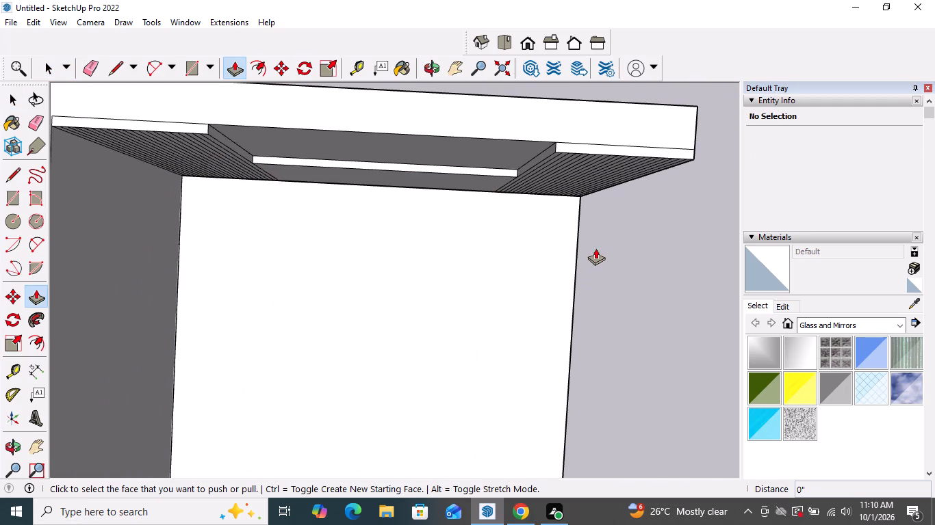
{"action": "key", "text": "ctrl+z"}
{"action": "key", "text": "ctrl+z"}
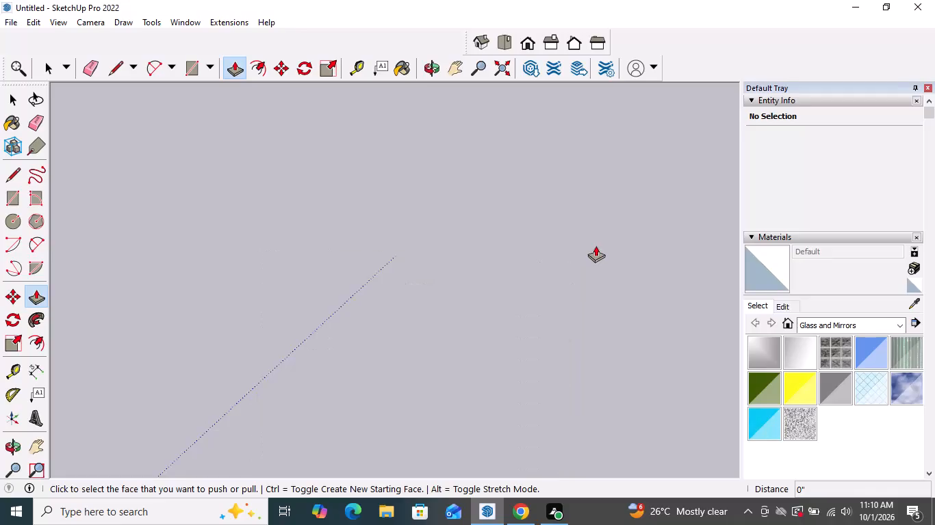
Push/pull the flat floor rectangle up into a thin slab about 9" thick.
{"action": "scroll", "coordinate": [433, 166], "scroll_direction": "down", "scroll_amount": 6}
{"action": "scroll", "coordinate": [426, 329], "scroll_direction": "down", "scroll_amount": 6}
{"action": "key", "text": "Escape"}
{"action": "scroll", "coordinate": [359, 296], "scroll_direction": "down", "scroll_amount": 2}
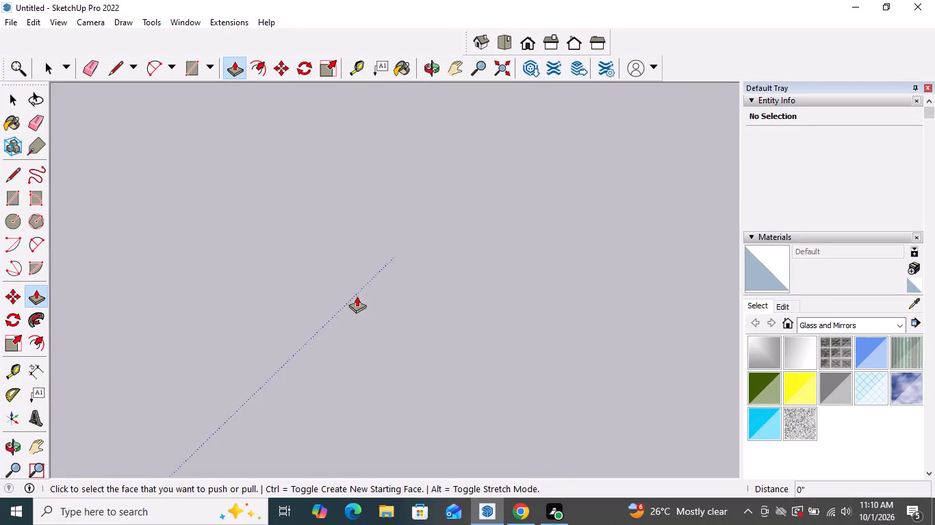
{"action": "scroll", "coordinate": [357, 296], "scroll_direction": "down", "scroll_amount": 9}
{"action": "key", "text": "space"}
{"action": "key", "text": "space"}
{"action": "scroll", "coordinate": [350, 259], "scroll_direction": "down", "scroll_amount": 3}
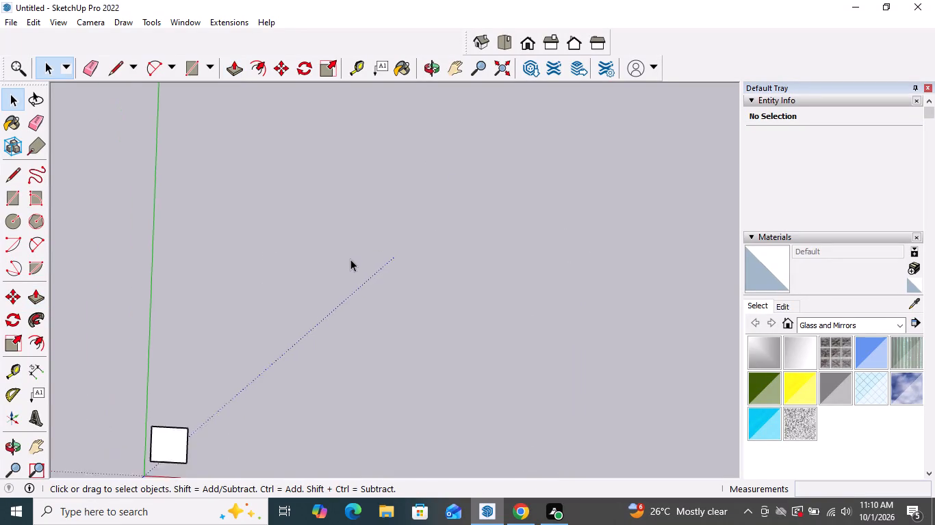
{"action": "scroll", "coordinate": [350, 259], "scroll_direction": "down", "scroll_amount": 6}
{"action": "scroll", "coordinate": [244, 368], "scroll_direction": "up", "scroll_amount": 10}
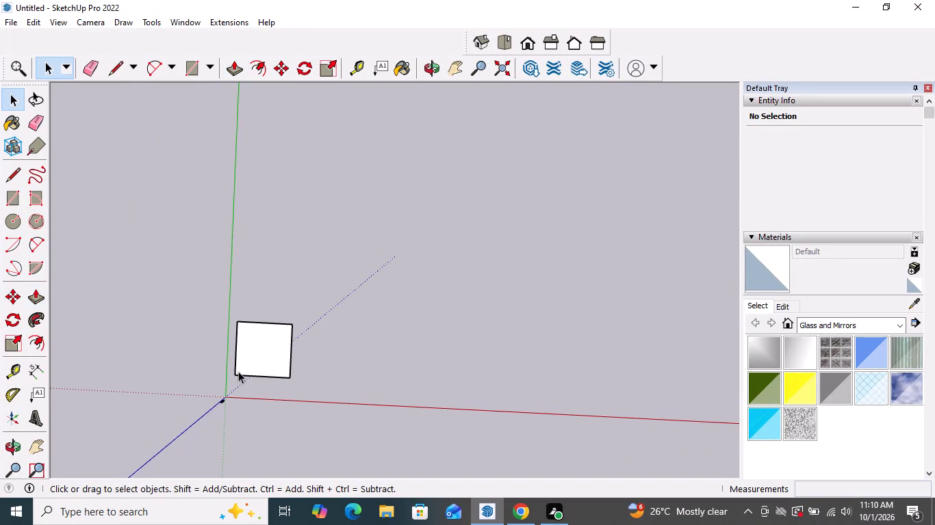
{"action": "scroll", "coordinate": [234, 374], "scroll_direction": "up", "scroll_amount": 11}
{"action": "middle_click_drag", "start_coordinate": [300, 382], "coordinate": [342, 86]}
{"action": "middle_click_drag", "start_coordinate": [322, 204], "coordinate": [201, 194]}
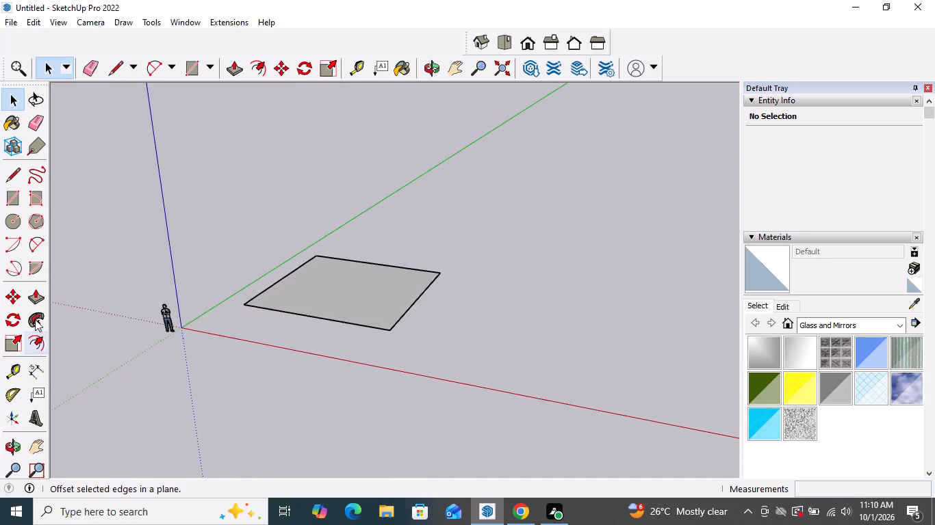
{"action": "left_click", "coordinate": [32, 301]}
{"action": "scroll", "coordinate": [388, 286], "scroll_direction": "up", "scroll_amount": 4}
{"action": "left_click", "coordinate": [350, 306]}
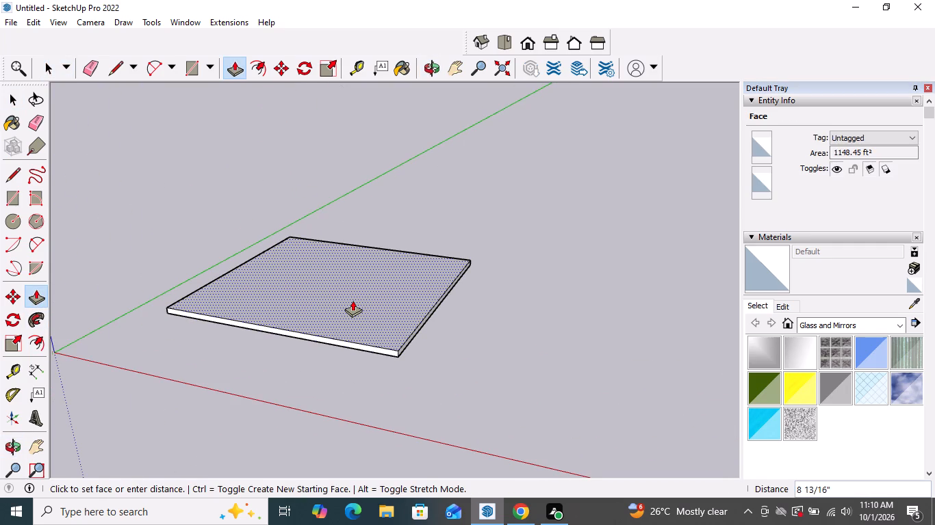
{"action": "left_click", "coordinate": [353, 300]}
{"action": "middle_click_drag", "start_coordinate": [323, 302], "coordinate": [352, 347]}
{"action": "key", "text": "space"}
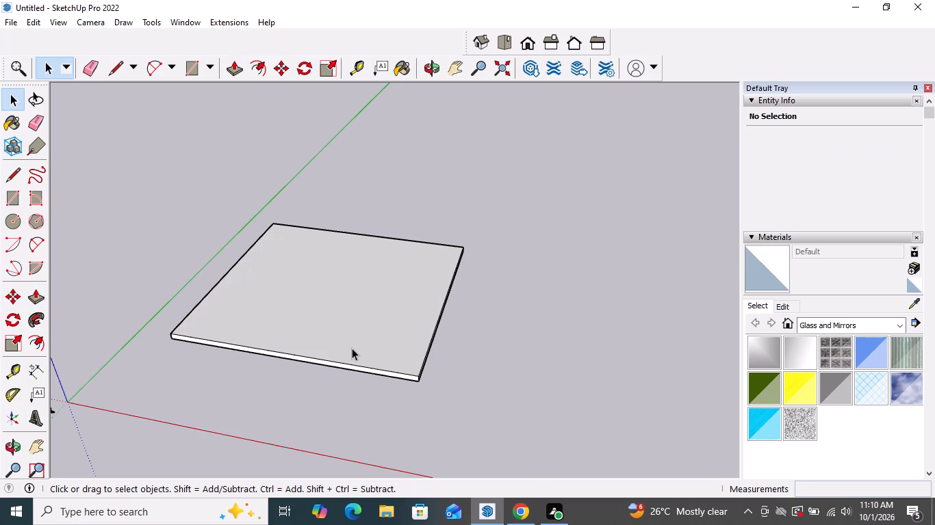
{"action": "scroll", "coordinate": [188, 170], "scroll_direction": "up", "scroll_amount": 4}
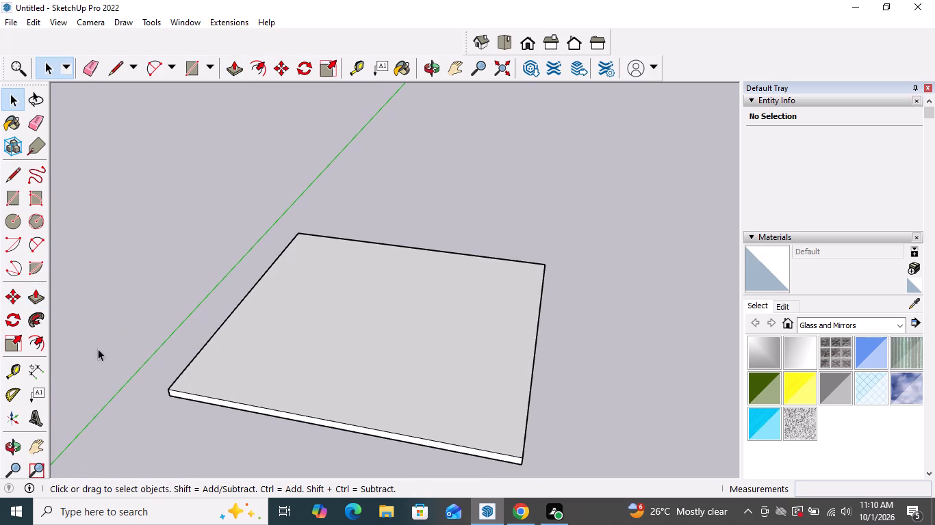
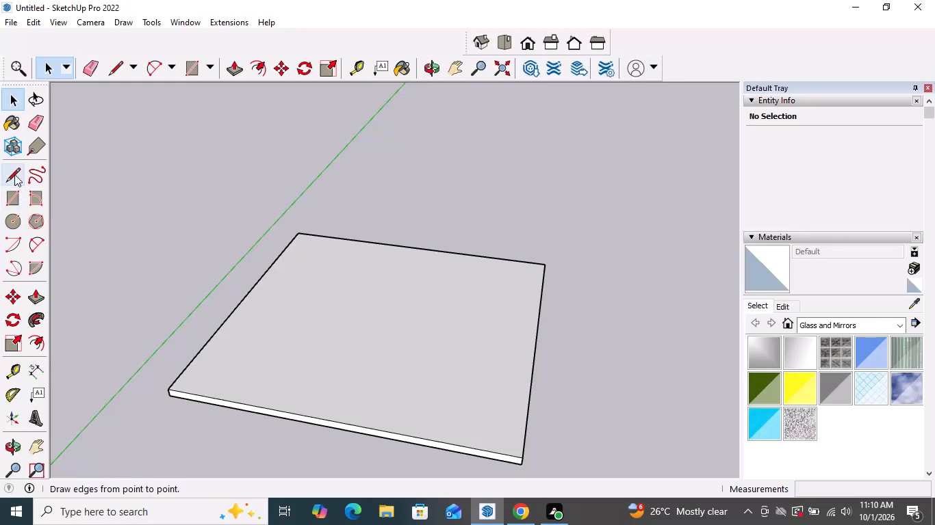
Draw two connected lines just inside the slab's left and back edges, about 31' 7" and 33' long, outlining an L-shaped wall strip.
{"action": "left_click", "coordinate": [14, 172]}
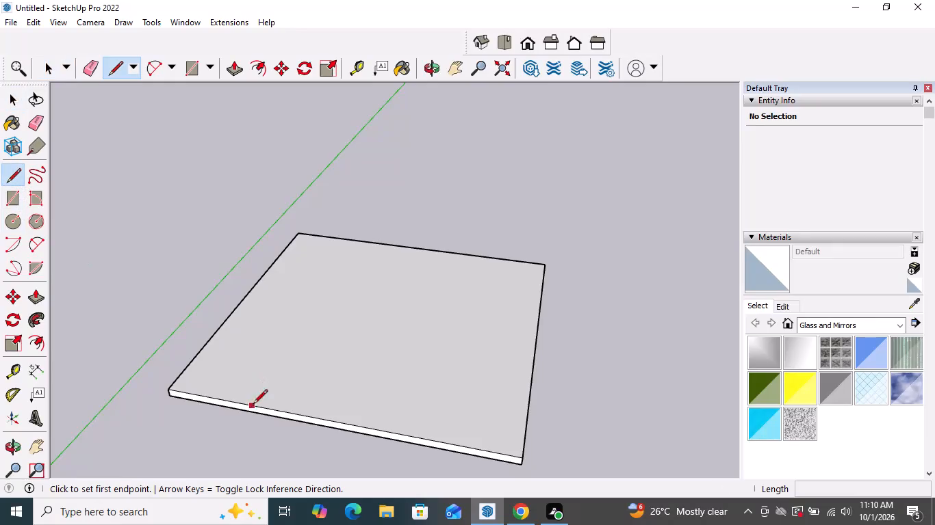
{"action": "scroll", "coordinate": [170, 394], "scroll_direction": "up", "scroll_amount": 7}
{"action": "left_click", "coordinate": [190, 386]}
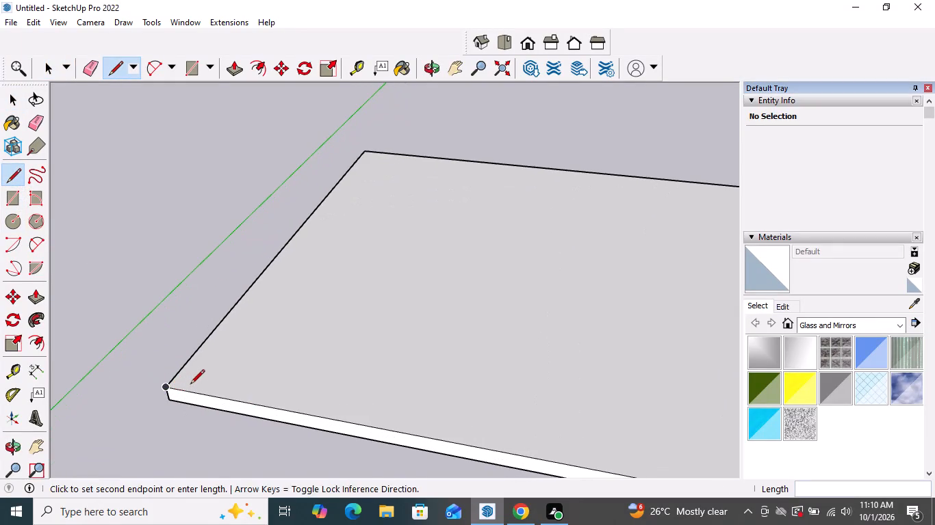
{"action": "scroll", "coordinate": [241, 378], "scroll_direction": "down", "scroll_amount": 7}
{"action": "middle_click_drag", "start_coordinate": [320, 332], "coordinate": [300, 360]}
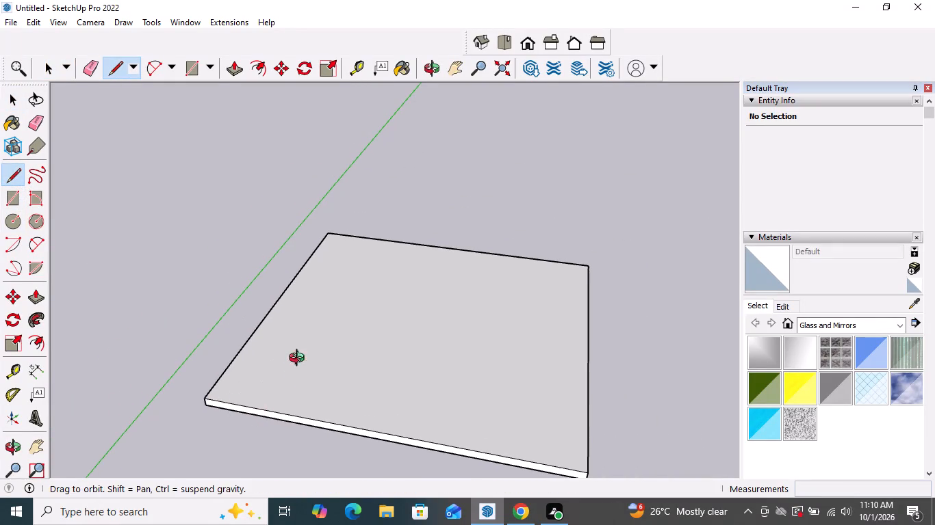
{"action": "middle_click_drag", "start_coordinate": [300, 360], "coordinate": [261, 409]}
{"action": "scroll", "coordinate": [342, 311], "scroll_direction": "down", "scroll_amount": 4}
{"action": "scroll", "coordinate": [350, 249], "scroll_direction": "up", "scroll_amount": 2}
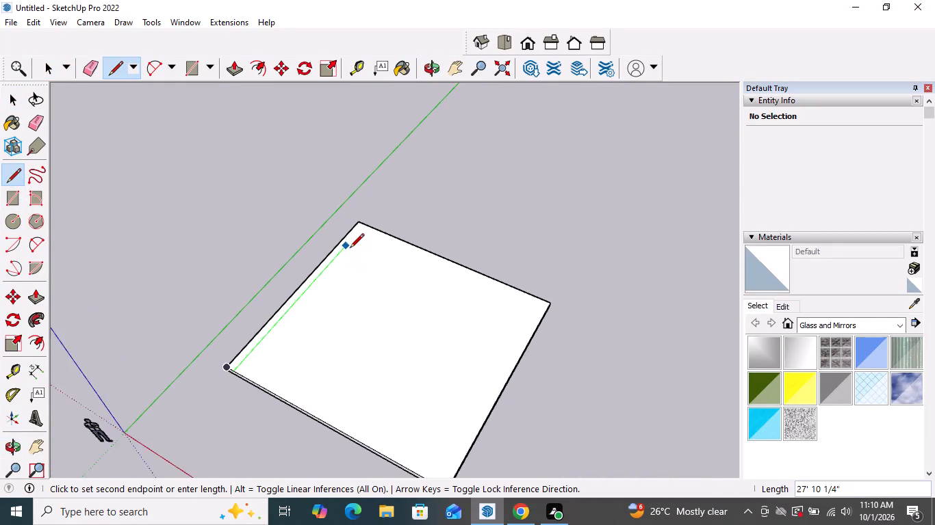
{"action": "scroll", "coordinate": [350, 249], "scroll_direction": "up", "scroll_amount": 4}
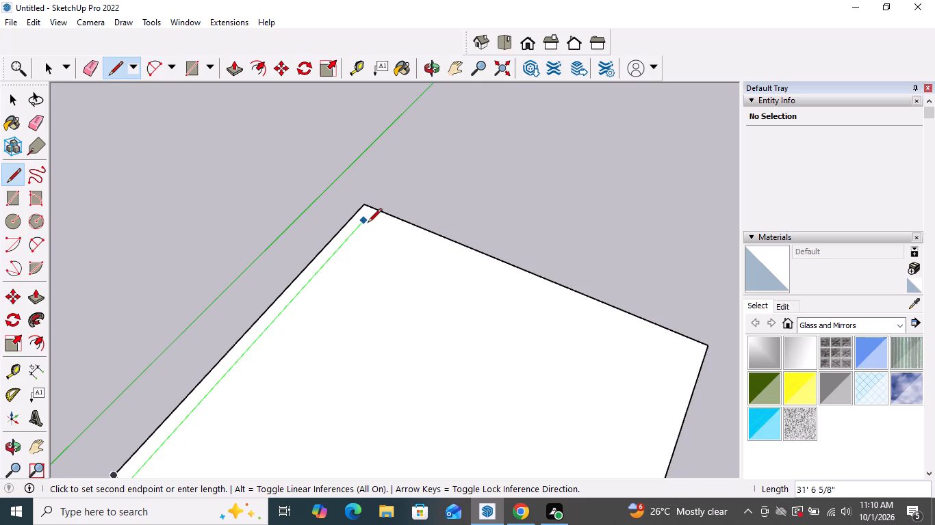
{"action": "left_click", "coordinate": [369, 220]}
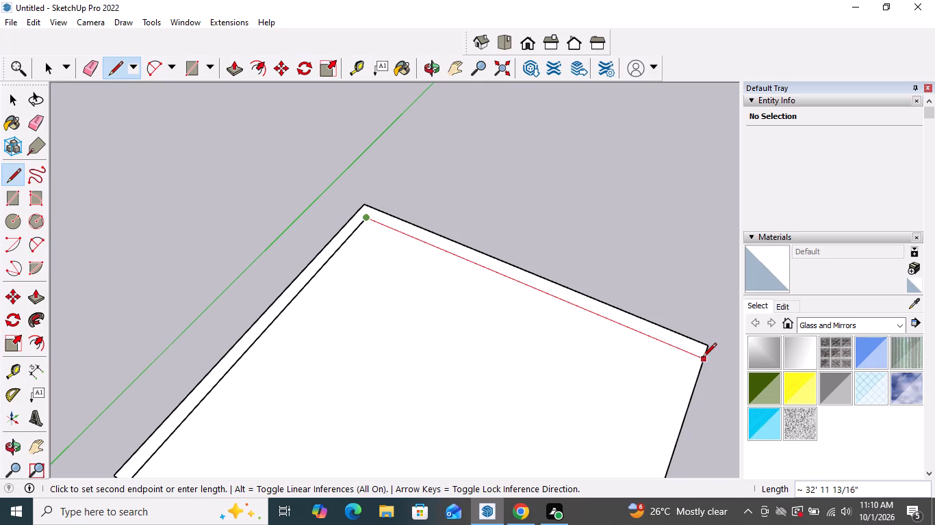
{"action": "left_click", "coordinate": [702, 358]}
{"action": "key", "text": "space"}
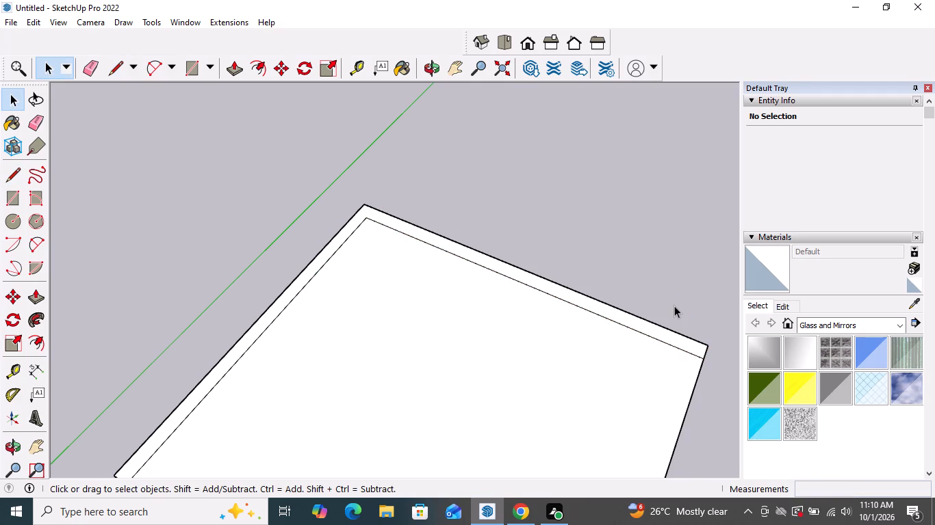
Push/pull the L-shaped strip up about 26' 3" to form the left and back walls.
{"action": "left_click_drag", "start_coordinate": [42, 291], "coordinate": [58, 297]}
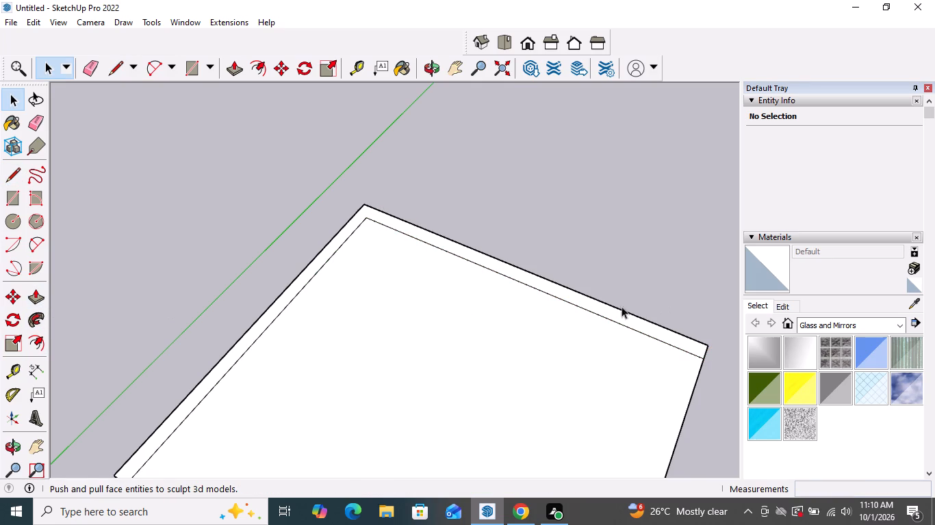
{"action": "left_click", "coordinate": [34, 295]}
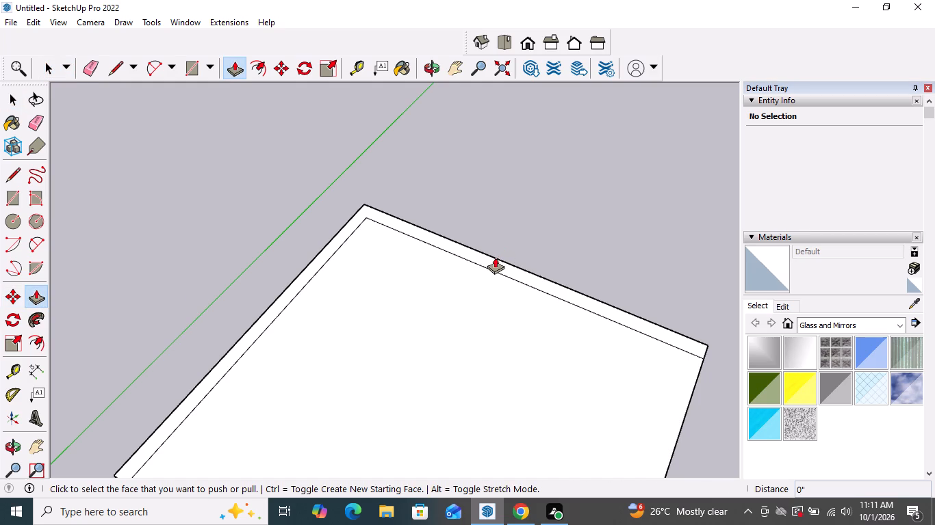
{"action": "left_click", "coordinate": [495, 262]}
{"action": "scroll", "coordinate": [507, 230], "scroll_direction": "down", "scroll_amount": 5}
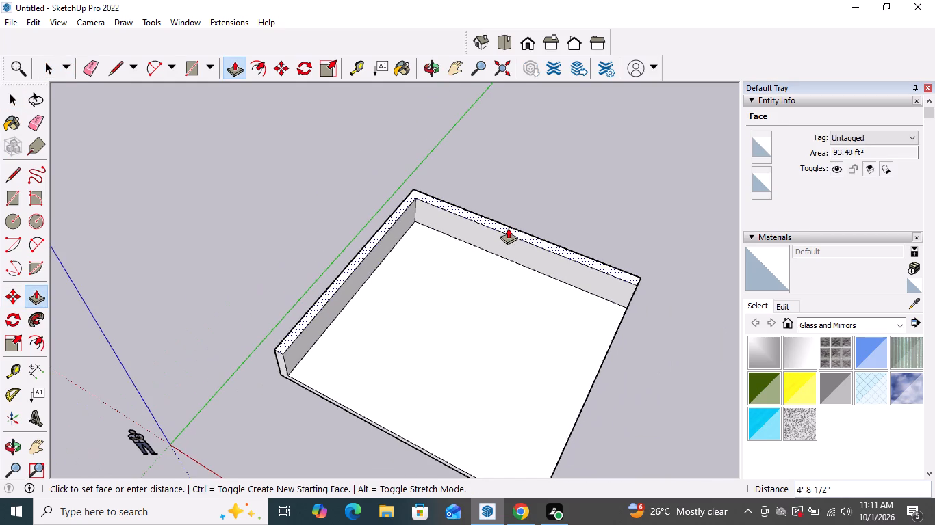
{"action": "scroll", "coordinate": [515, 213], "scroll_direction": "down", "scroll_amount": 5}
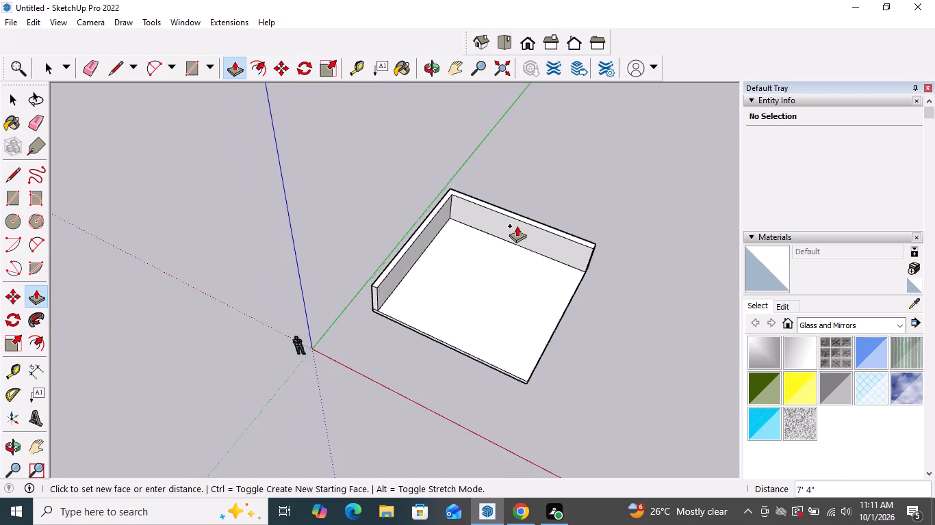
{"action": "middle_click_drag", "start_coordinate": [520, 241], "coordinate": [553, 92]}
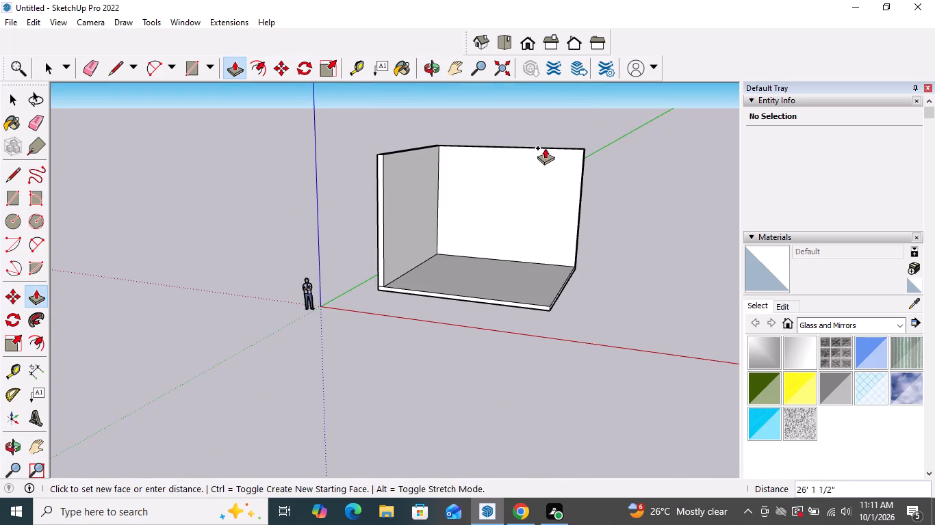
{"action": "left_click", "coordinate": [545, 147]}
{"action": "middle_click_drag", "start_coordinate": [618, 211], "coordinate": [526, 226]}
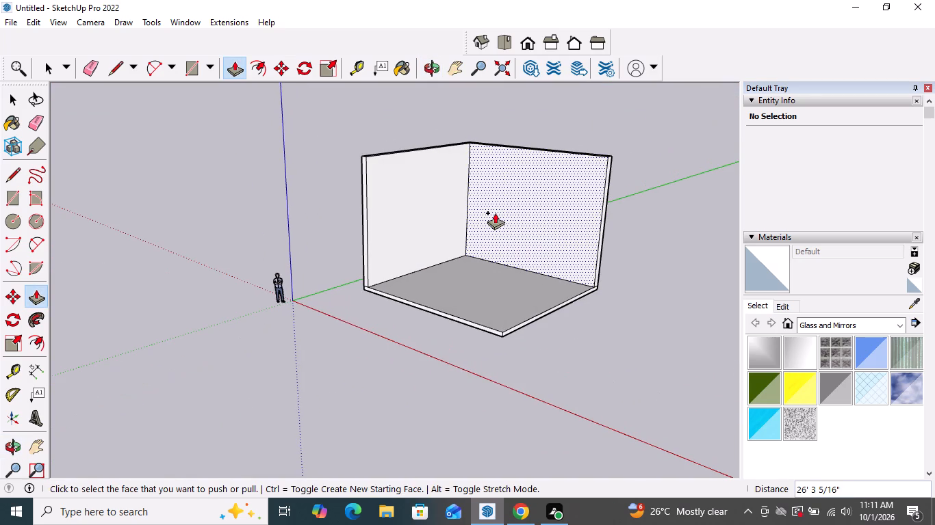
{"action": "key", "text": "space"}
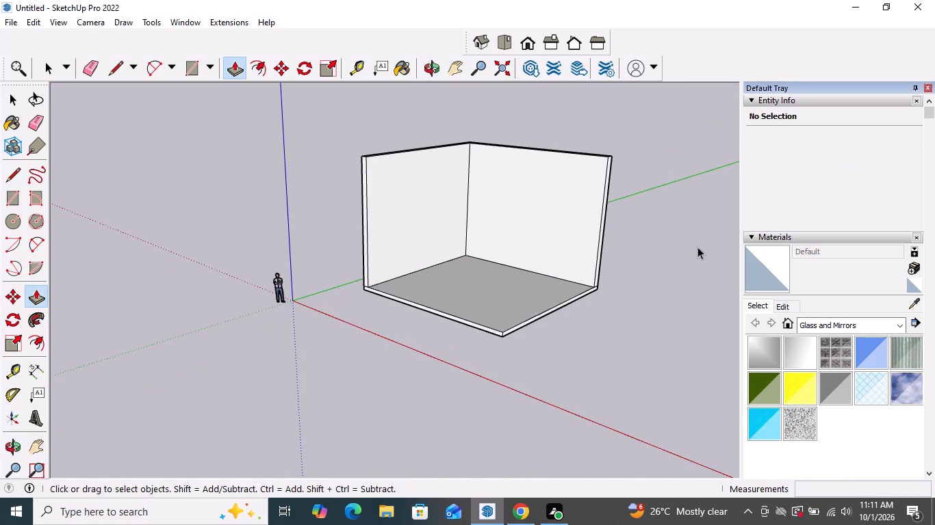
{"action": "key", "text": "space"}
{"action": "key", "text": "space"}
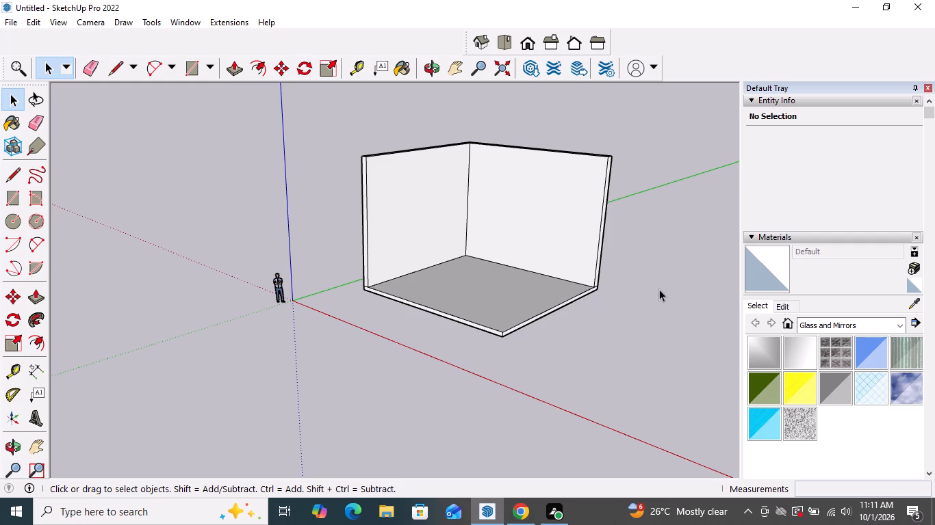
Push/pull the top face of both walls down to a wall height of about 23' 9".
{"action": "middle_click_drag", "start_coordinate": [487, 279], "coordinate": [559, 286]}
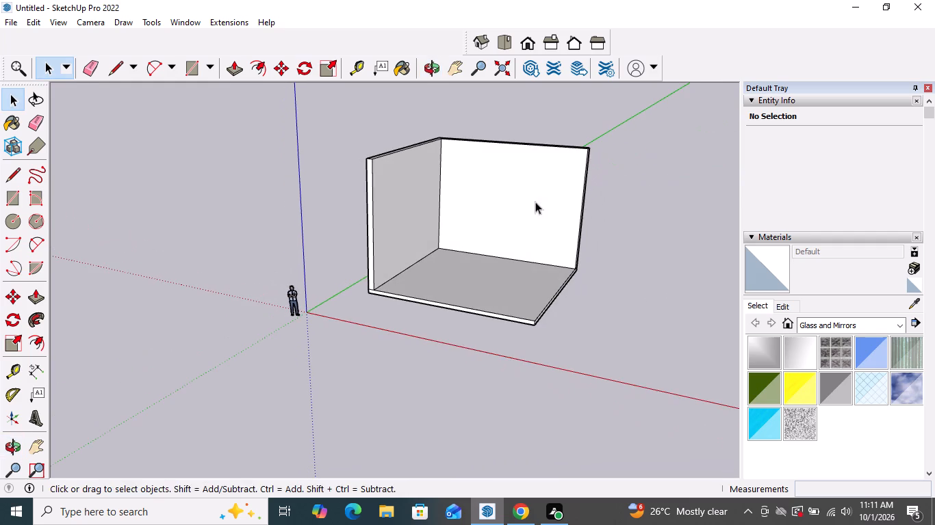
{"action": "scroll", "coordinate": [448, 127], "scroll_direction": "up", "scroll_amount": 3}
{"action": "middle_click_drag", "start_coordinate": [457, 141], "coordinate": [459, 208]}
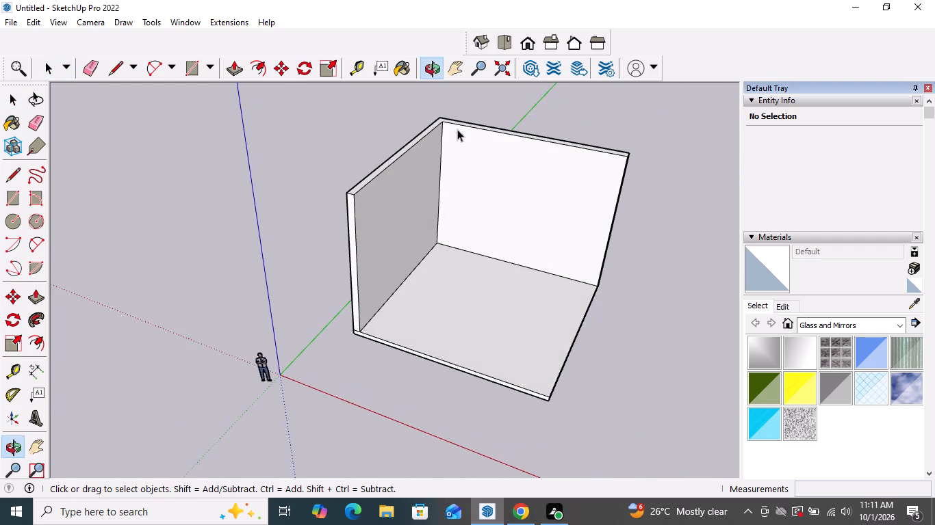
{"action": "scroll", "coordinate": [457, 105], "scroll_direction": "up", "scroll_amount": 4}
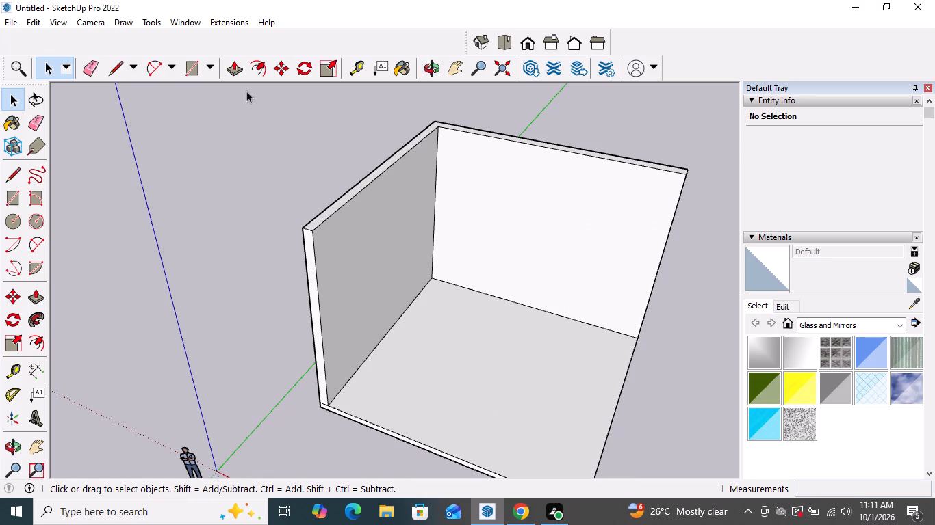
{"action": "left_click", "coordinate": [236, 70]}
{"action": "left_click", "coordinate": [340, 202]}
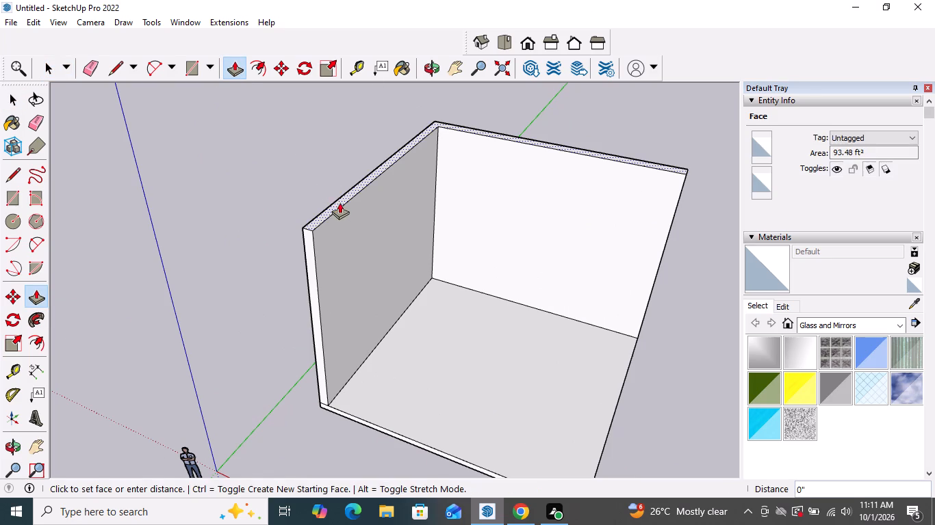
{"action": "left_click", "coordinate": [338, 222]}
{"action": "key", "text": "space"}
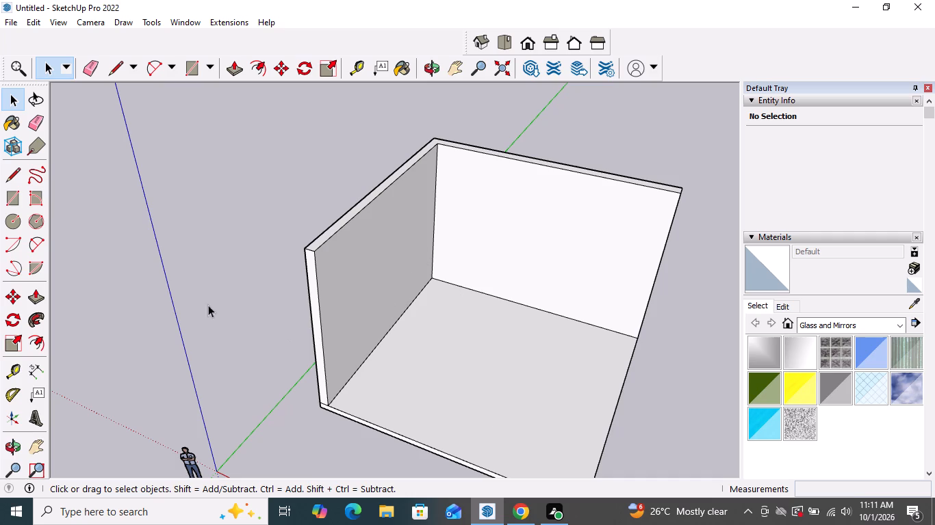
Draw two vertical lines about 23' 9" long on the back wall, dividing it into a wide middle panel and two narrower side panels.
{"action": "left_click", "coordinate": [12, 174]}
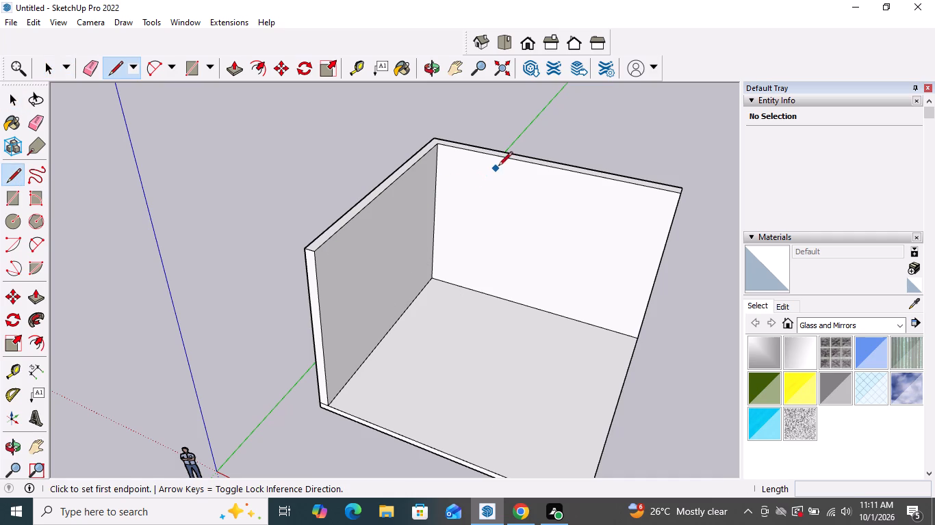
{"action": "left_click", "coordinate": [496, 158]}
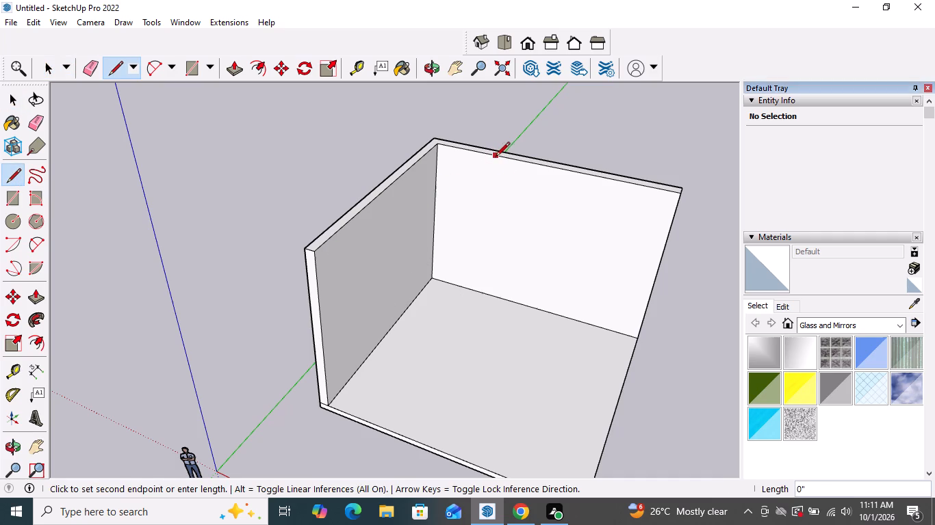
{"action": "left_click", "coordinate": [480, 294]}
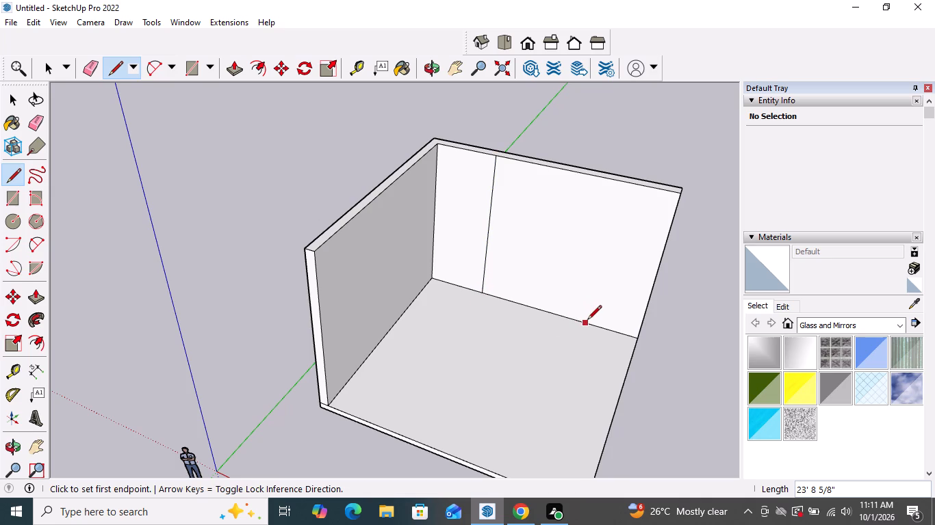
{"action": "left_click", "coordinate": [587, 320]}
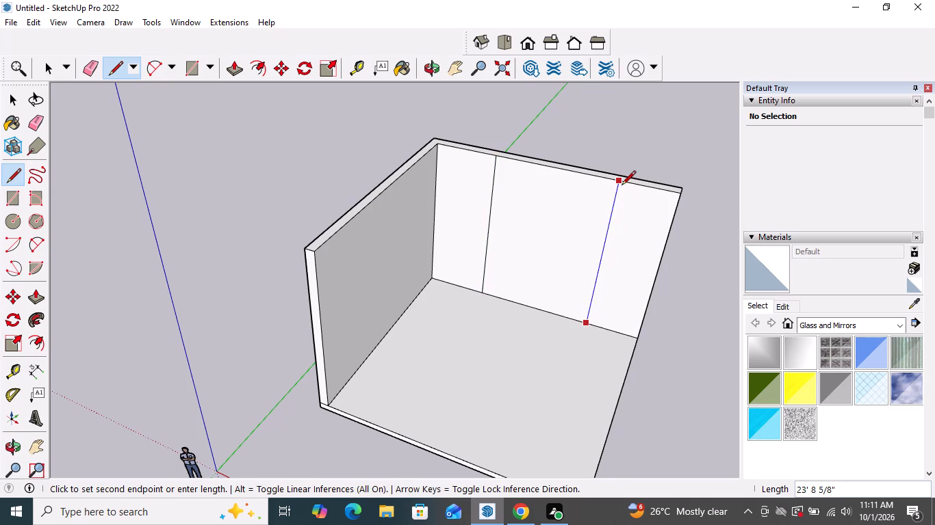
{"action": "left_click", "coordinate": [622, 183]}
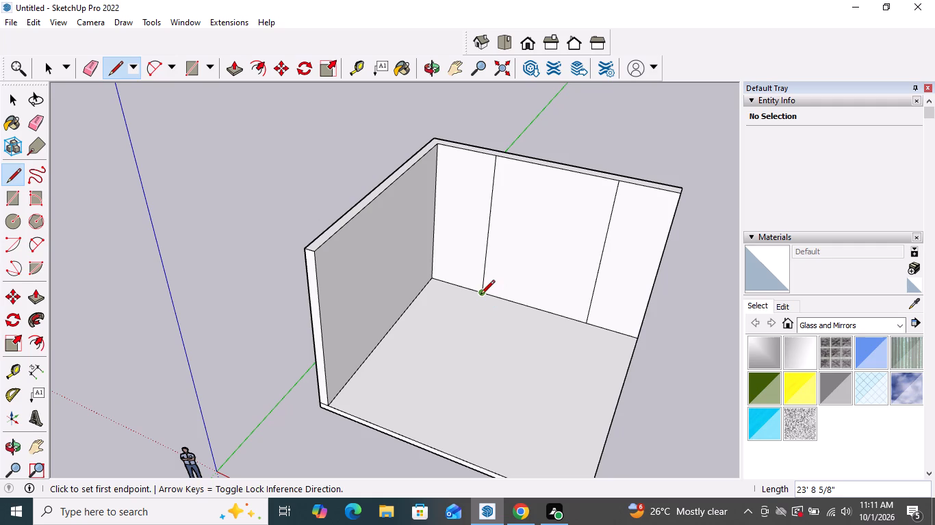
Draw the bed outline on the floor, about 22' 5" by 16' 8", starting and ending at the feet of the back-wall dividing lines.
{"action": "left_click", "coordinate": [481, 295]}
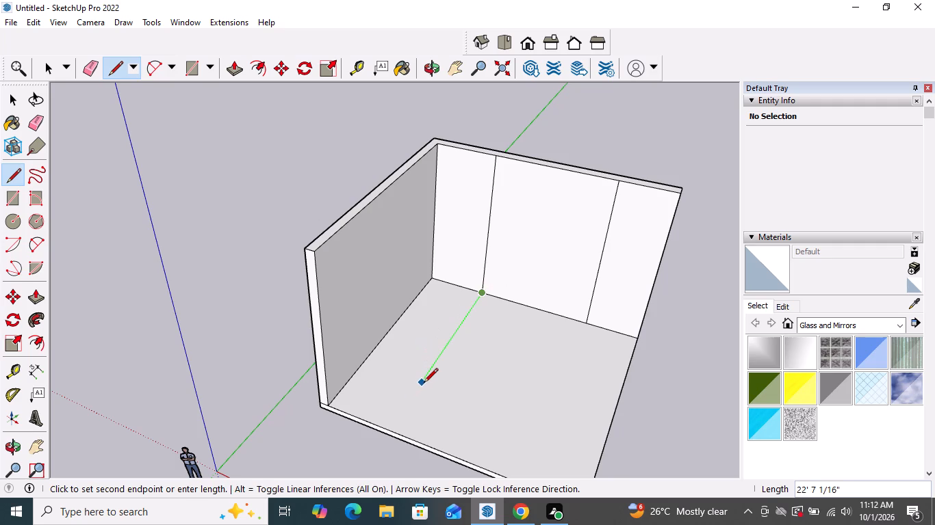
{"action": "left_click", "coordinate": [424, 382]}
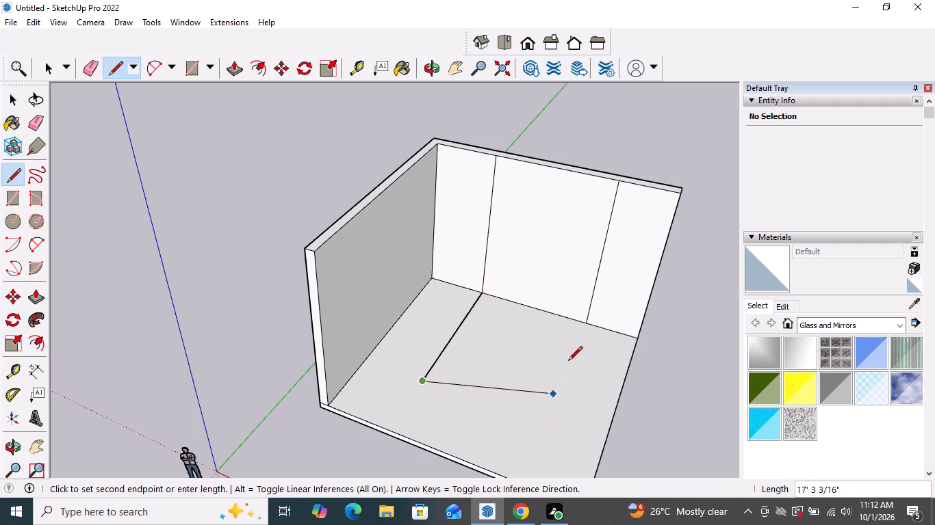
{"action": "left_click", "coordinate": [543, 427]}
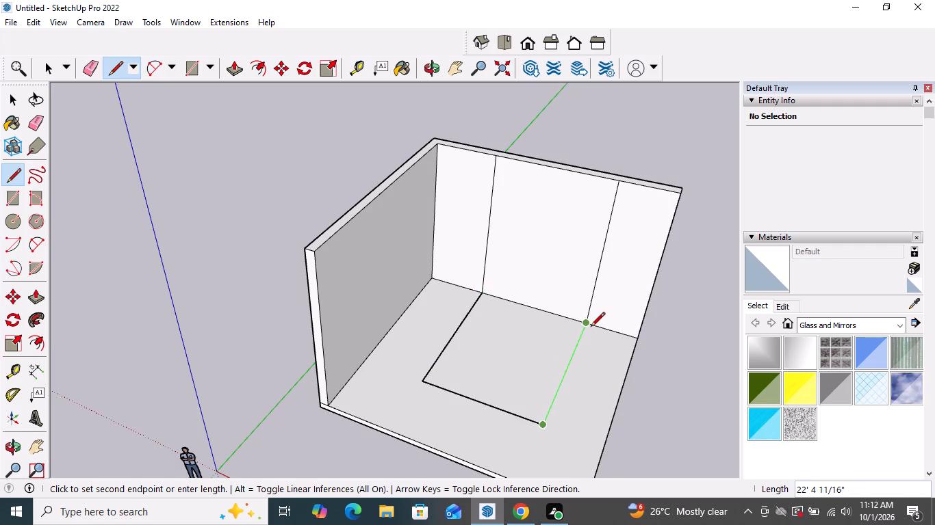
{"action": "left_click", "coordinate": [591, 325]}
{"action": "key", "text": "space"}
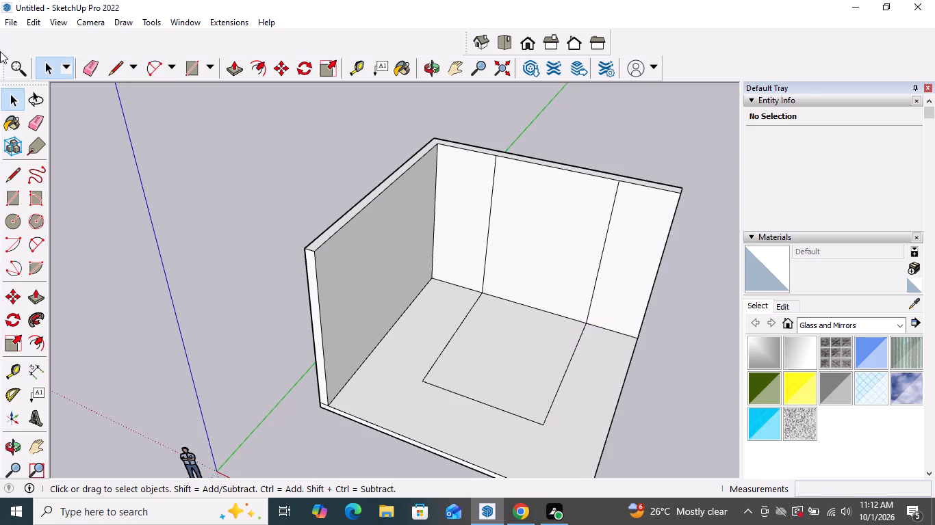
Draw a horizontal line about 16' 8" long across the back wall's middle panel, above the bed outline.
{"action": "left_click", "coordinate": [6, 179]}
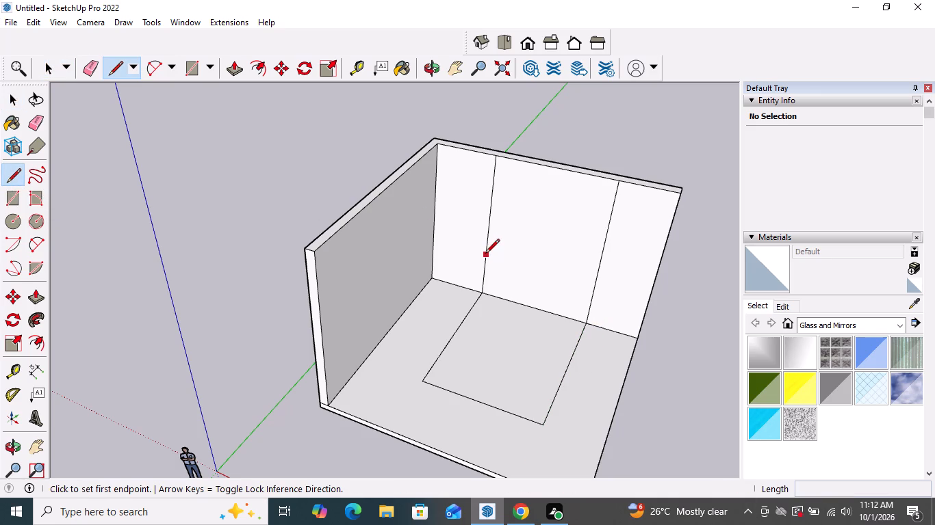
{"action": "left_click", "coordinate": [491, 242]}
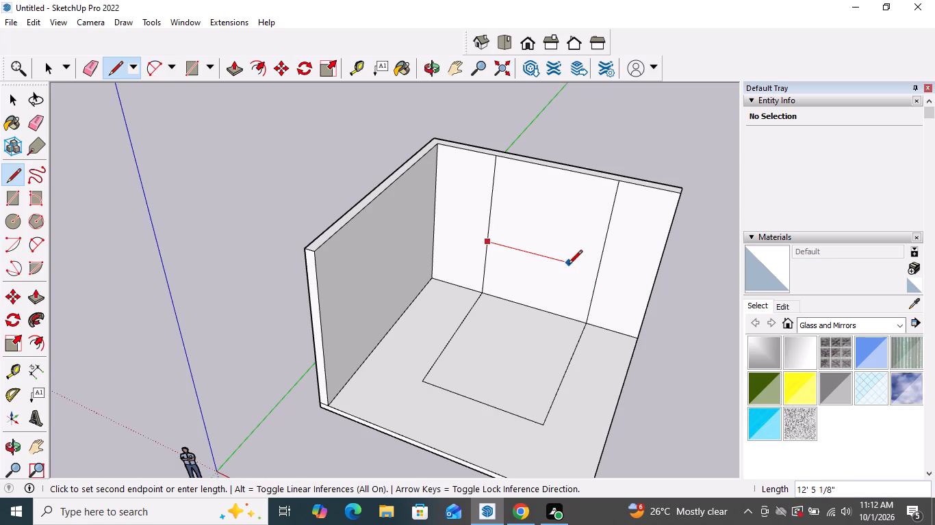
{"action": "left_click", "coordinate": [602, 270]}
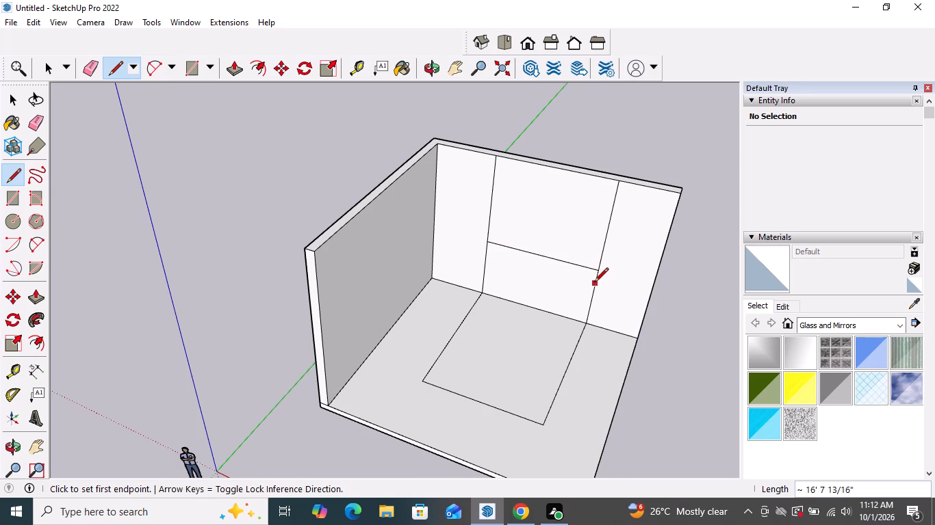
{"action": "key", "text": "space"}
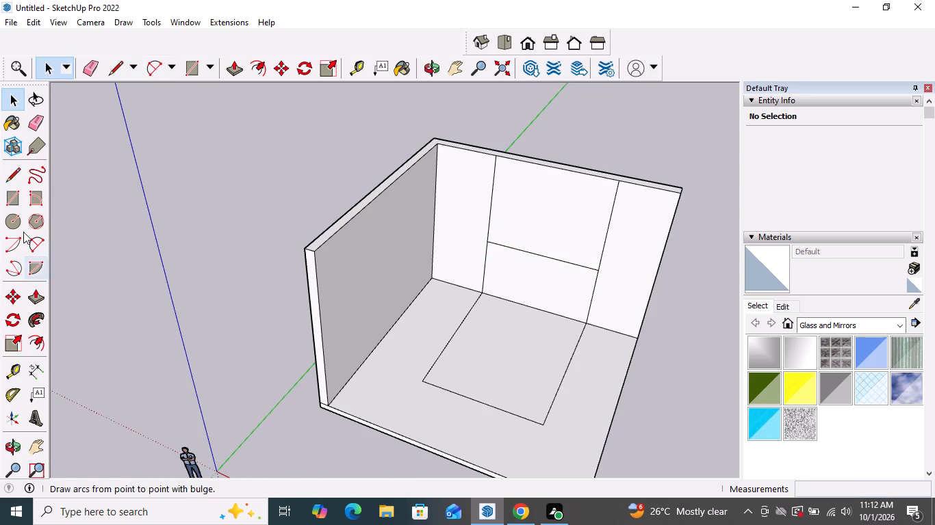
Push/pull the bed outline on the floor upward by 5' 6" into a solid bed block.
{"action": "left_click", "coordinate": [47, 306]}
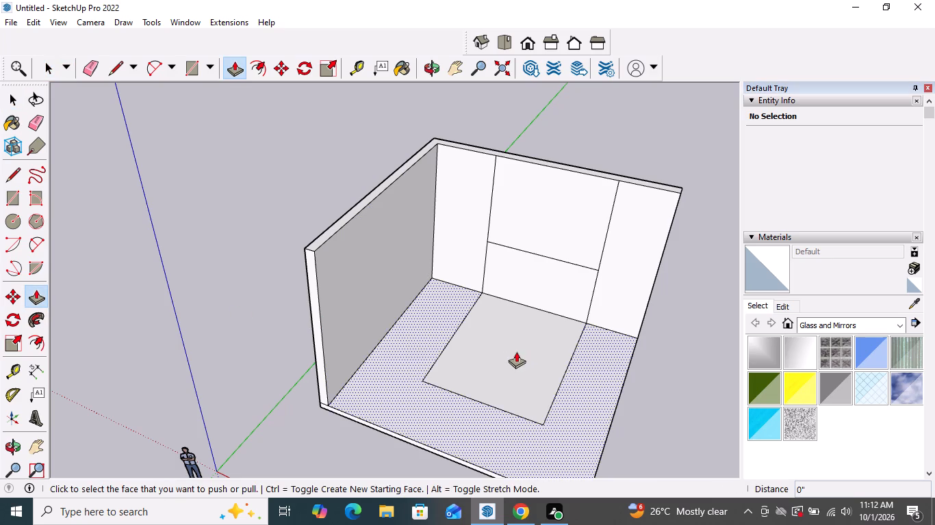
{"action": "left_click", "coordinate": [515, 351]}
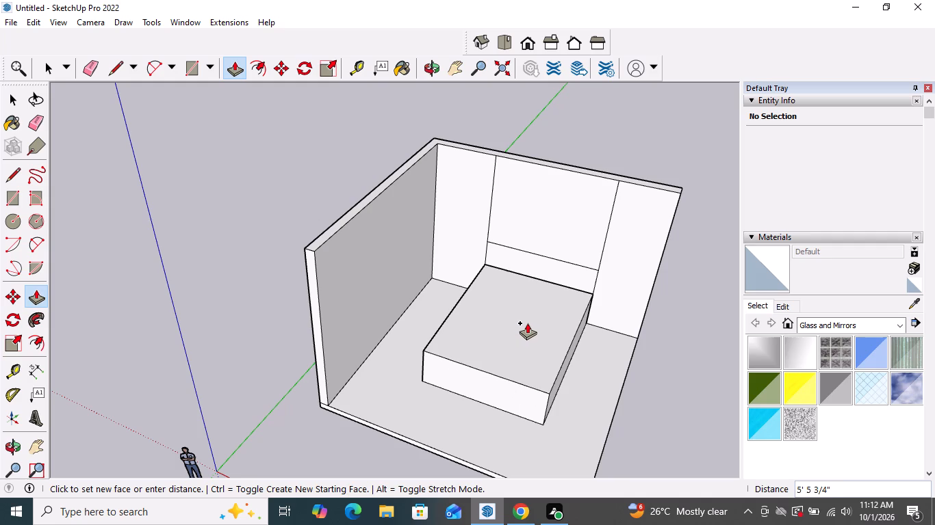
{"action": "left_click", "coordinate": [527, 323]}
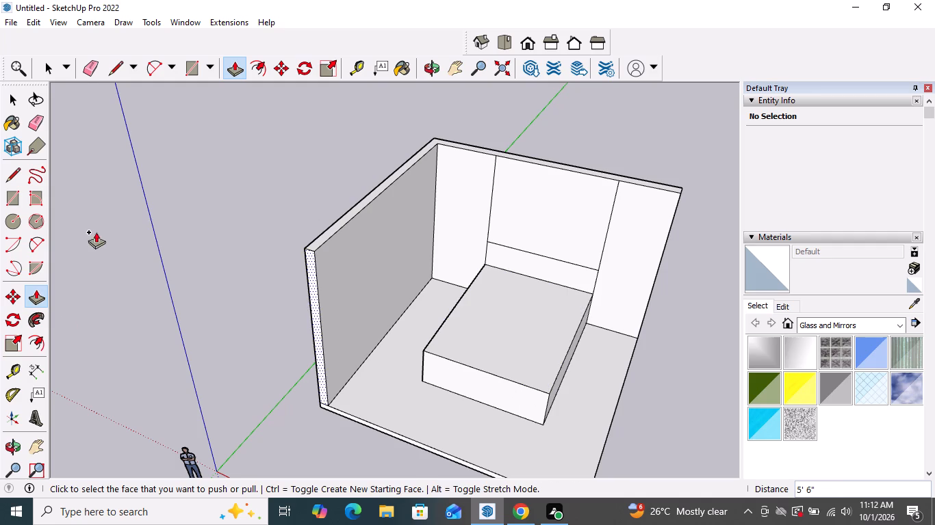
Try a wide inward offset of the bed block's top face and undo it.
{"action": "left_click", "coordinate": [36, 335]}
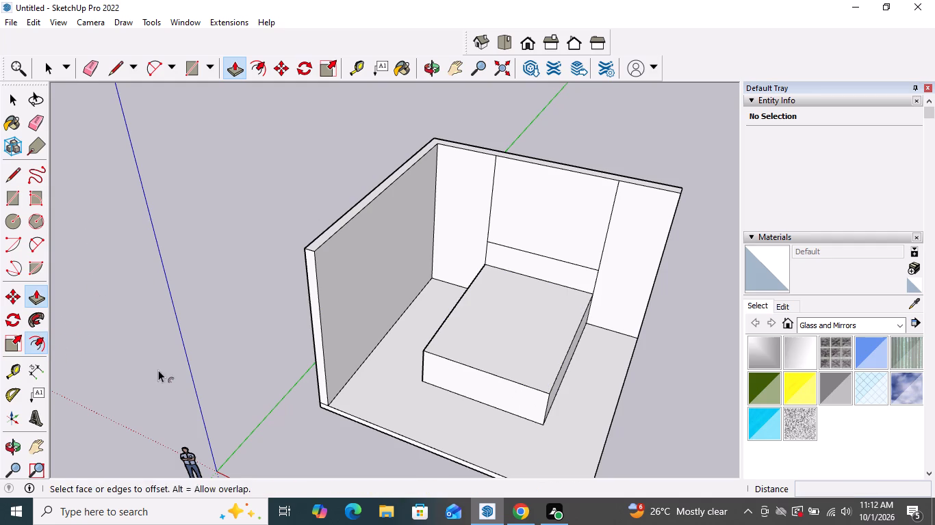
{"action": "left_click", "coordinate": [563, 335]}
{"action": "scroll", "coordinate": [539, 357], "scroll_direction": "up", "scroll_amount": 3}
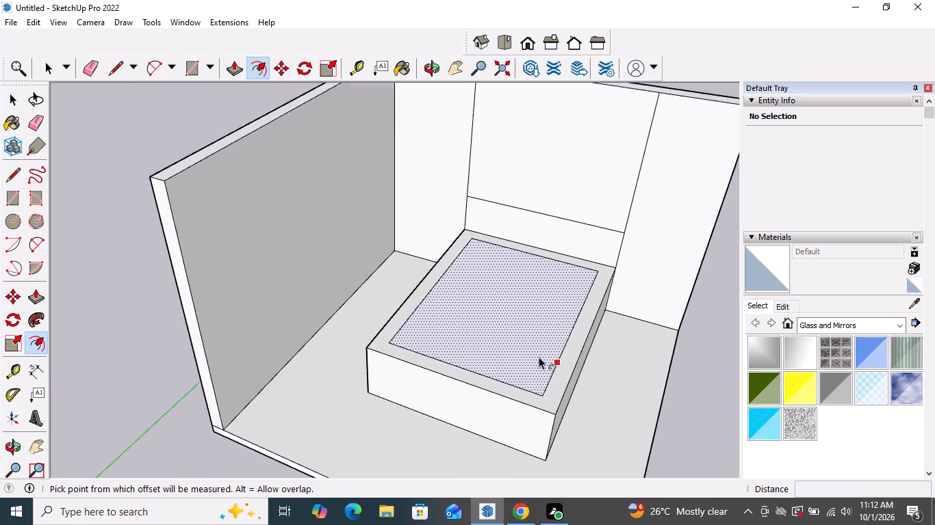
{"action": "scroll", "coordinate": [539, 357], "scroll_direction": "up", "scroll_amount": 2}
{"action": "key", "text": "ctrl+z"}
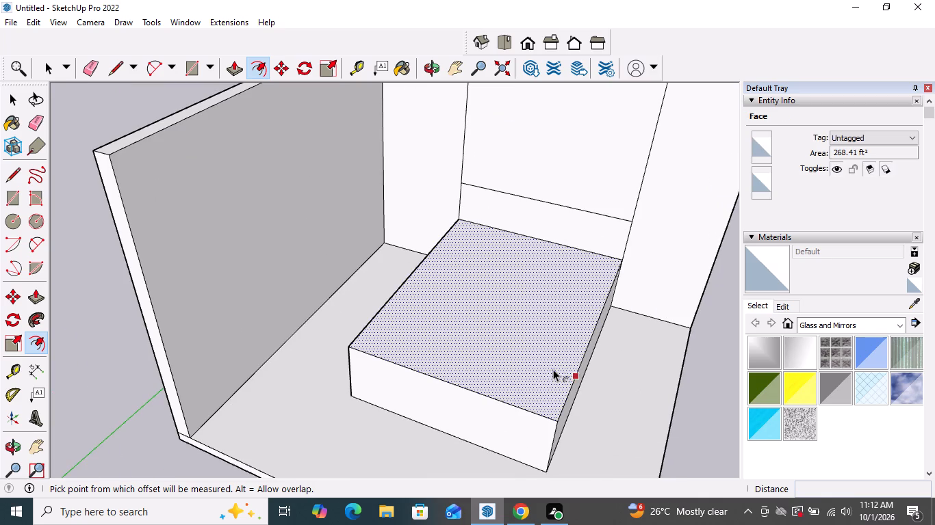
Offset the bed block's top face outline inward by about 7" to leave a narrow rim.
{"action": "left_click", "coordinate": [546, 393]}
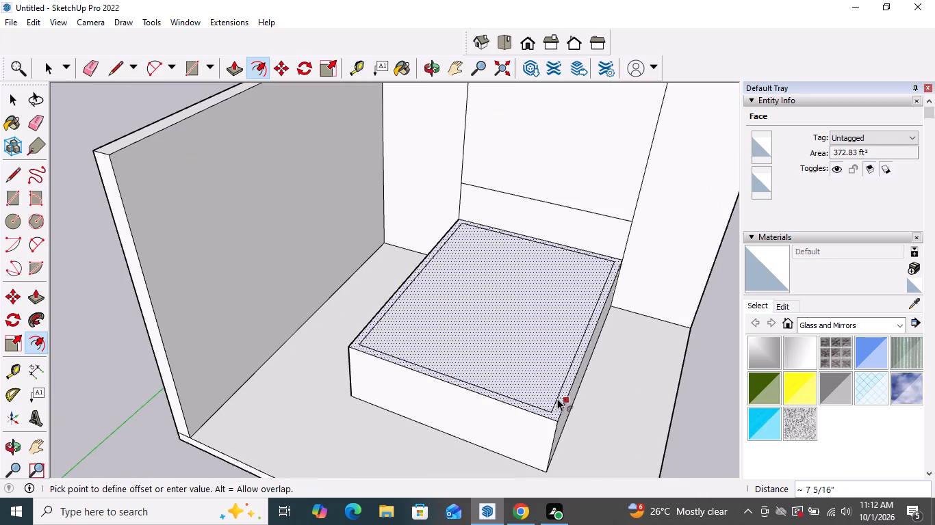
{"action": "left_click", "coordinate": [557, 399]}
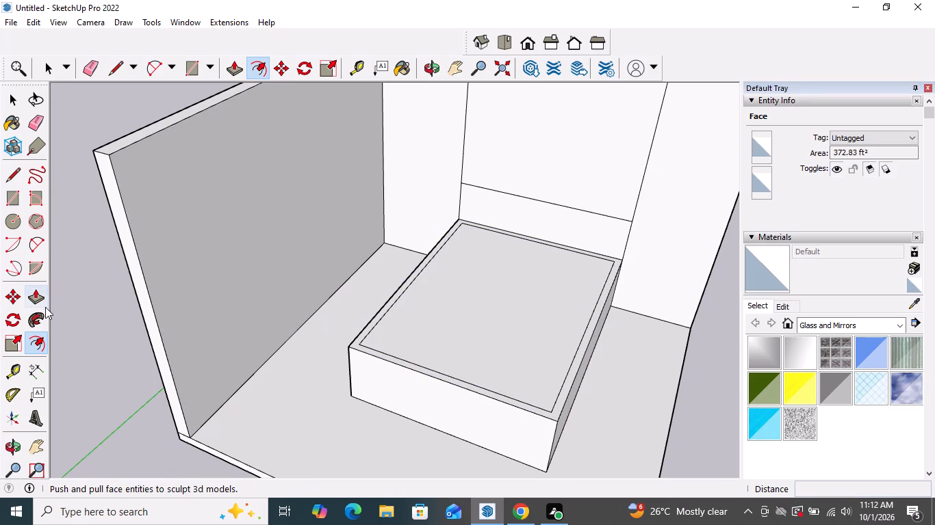
Push/pull the inner top face of the bed block up about 1' 8" to form the mattress.
{"action": "left_click", "coordinate": [42, 301]}
{"action": "left_click", "coordinate": [497, 342]}
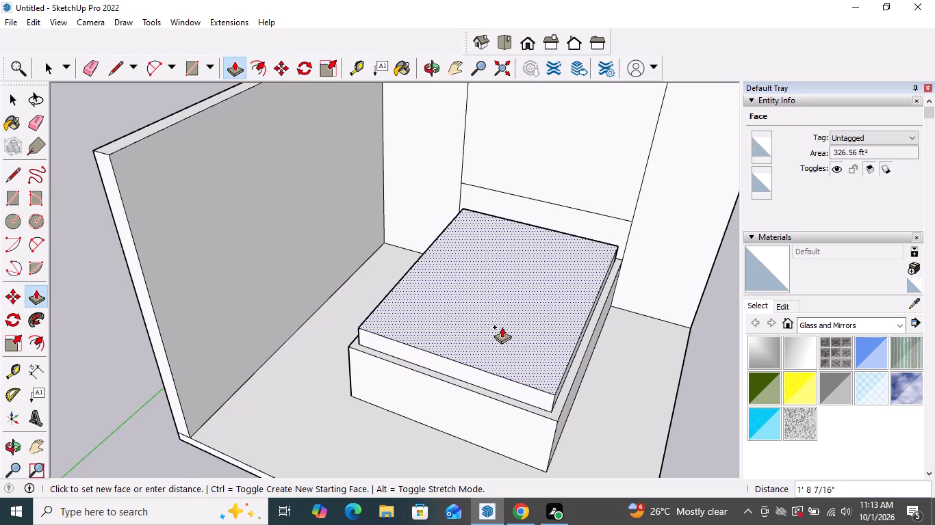
{"action": "left_click", "coordinate": [502, 327]}
{"action": "key", "text": "space"}
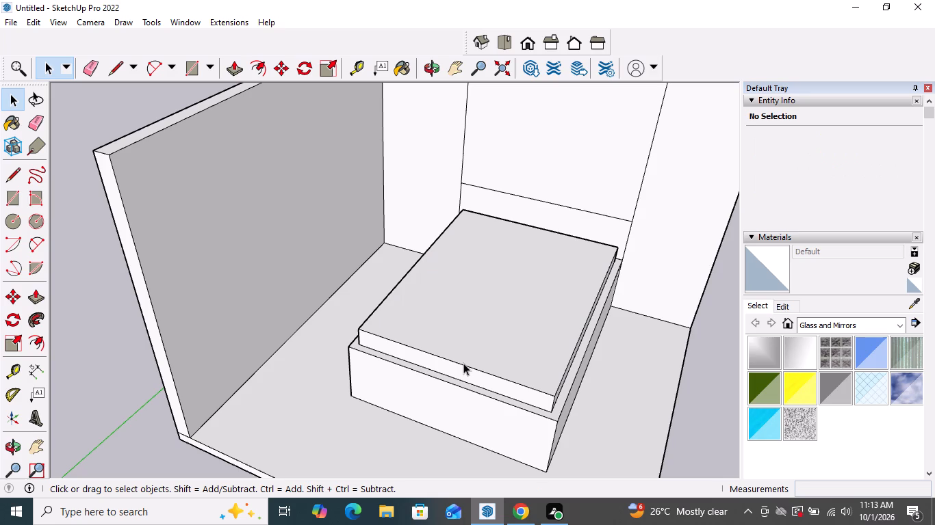
Draw a horizontal line around the bed base's two long sides and foot, just below its top edge, about 22' 5" along each long side.
{"action": "left_click", "coordinate": [10, 181]}
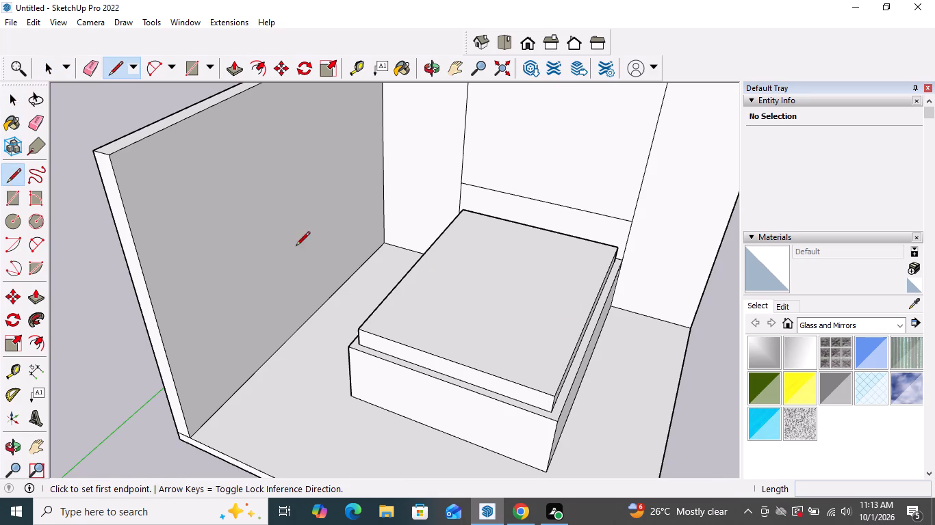
{"action": "middle_click_drag", "start_coordinate": [569, 321], "coordinate": [384, 243]}
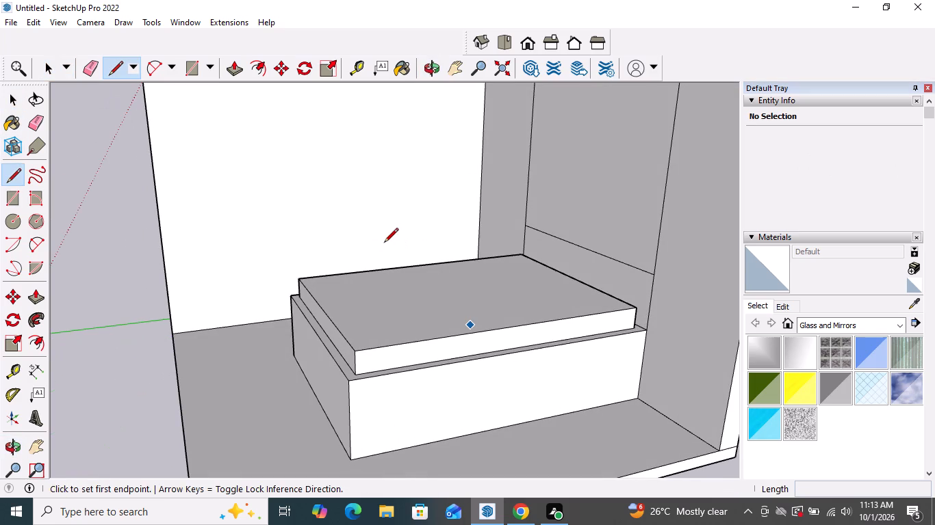
{"action": "left_click", "coordinate": [643, 345]}
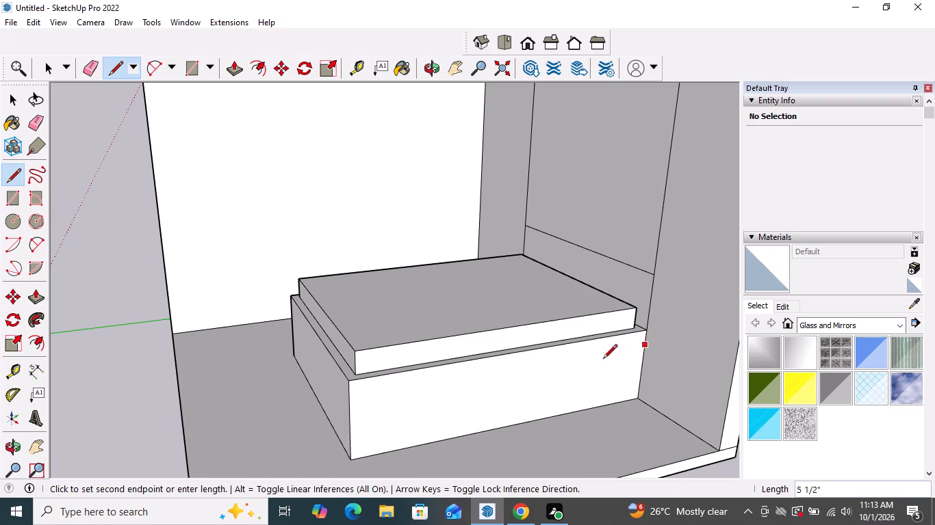
{"action": "left_click", "coordinate": [350, 400]}
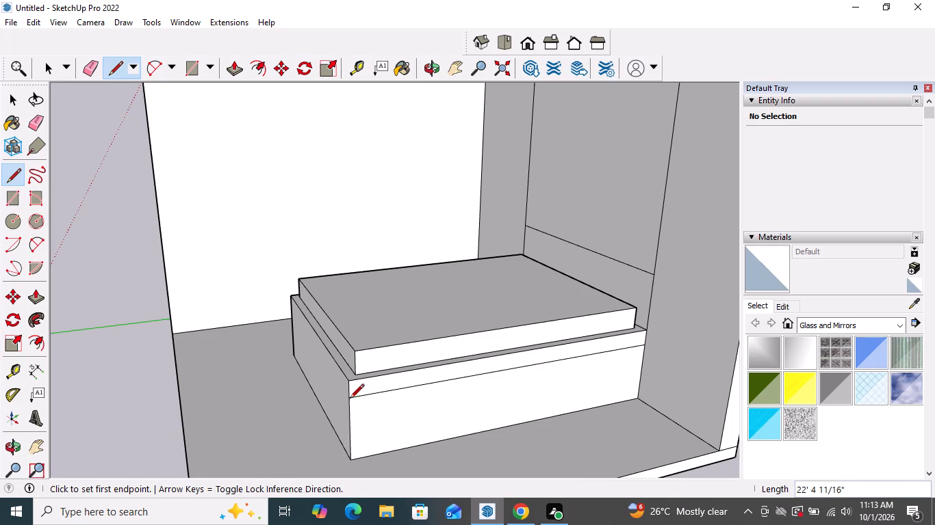
{"action": "middle_click_drag", "start_coordinate": [381, 423], "coordinate": [609, 385]}
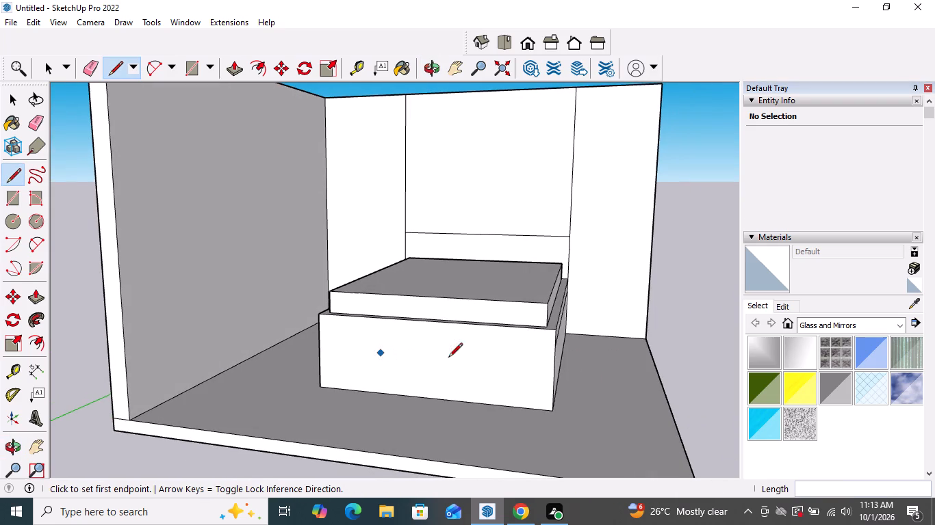
{"action": "left_click_drag", "start_coordinate": [554, 349], "coordinate": [547, 354]}
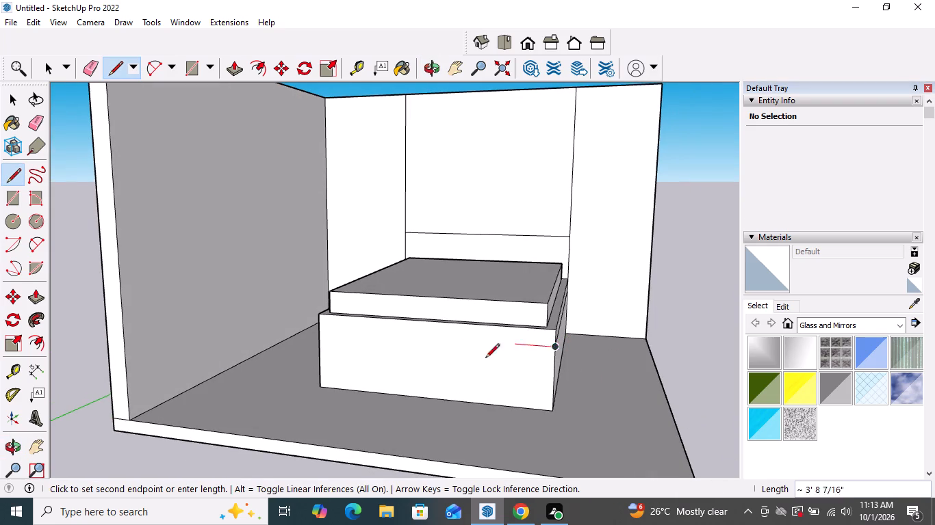
{"action": "left_click", "coordinate": [317, 329]}
{"action": "middle_click_drag", "start_coordinate": [317, 379], "coordinate": [403, 398]}
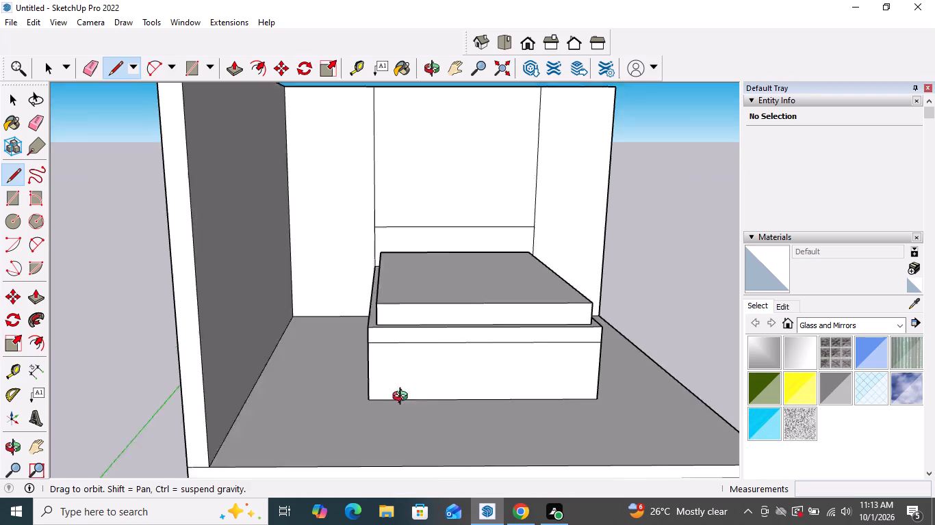
{"action": "middle_click_drag", "start_coordinate": [403, 398], "coordinate": [482, 406]}
{"action": "scroll", "coordinate": [398, 359], "scroll_direction": "up", "scroll_amount": 3}
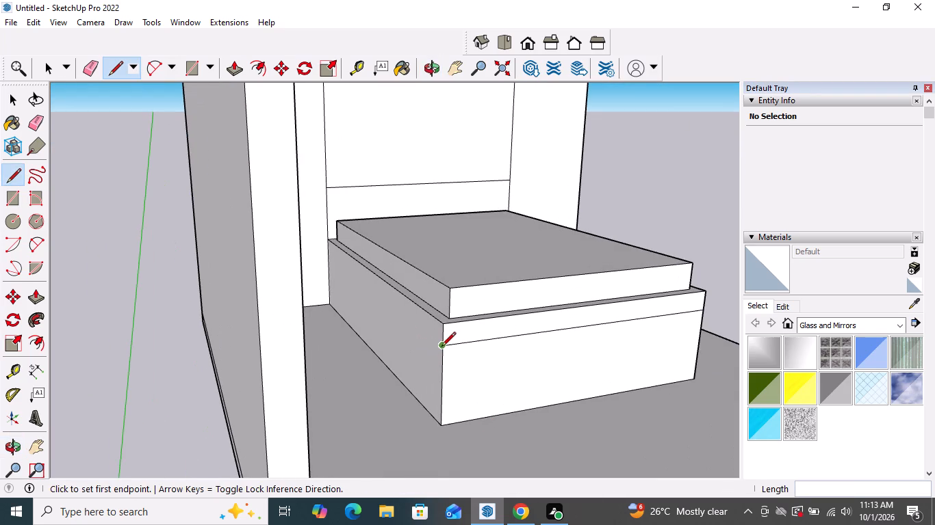
{"action": "left_click", "coordinate": [441, 347]}
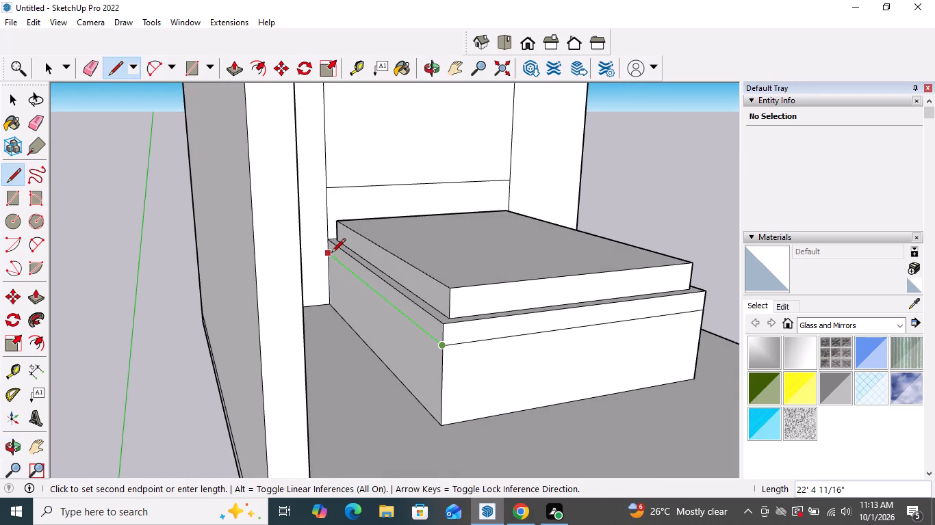
{"action": "left_click", "coordinate": [331, 253]}
Draw a second horizontal line closely below the first, about 22' 5" along the bed base's side-wall-facing side and across its foot.
{"action": "scroll", "coordinate": [394, 375], "scroll_direction": "down", "scroll_amount": 3}
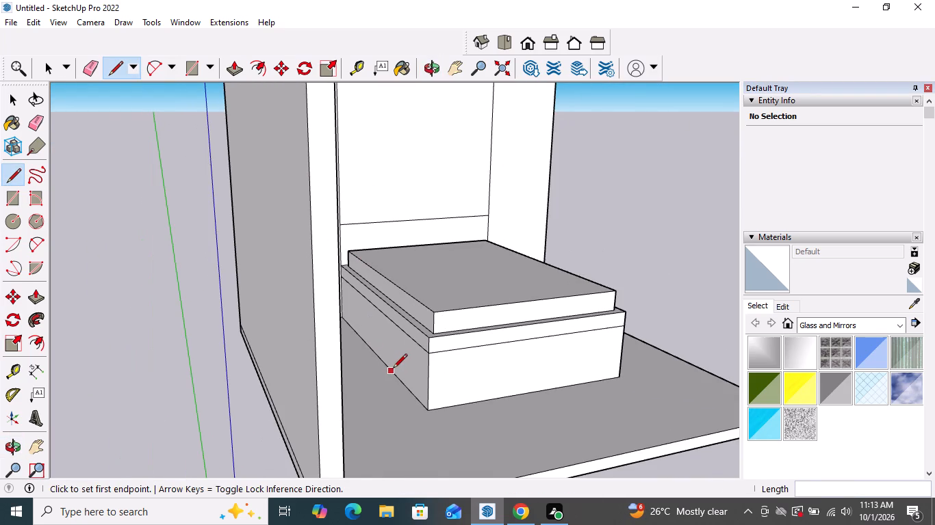
{"action": "scroll", "coordinate": [353, 344], "scroll_direction": "up", "scroll_amount": 4}
{"action": "scroll", "coordinate": [359, 281], "scroll_direction": "up", "scroll_amount": 4}
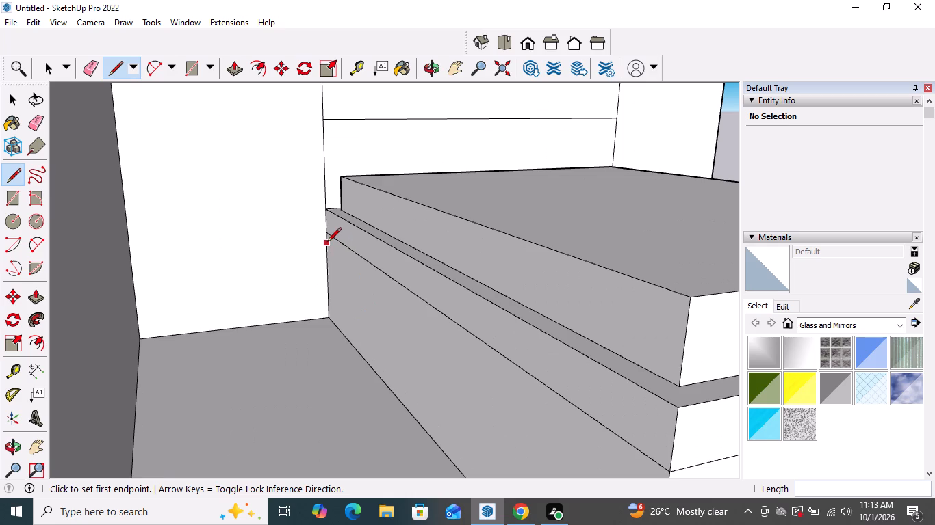
{"action": "left_click", "coordinate": [327, 241]}
{"action": "scroll", "coordinate": [367, 298], "scroll_direction": "down", "scroll_amount": 3}
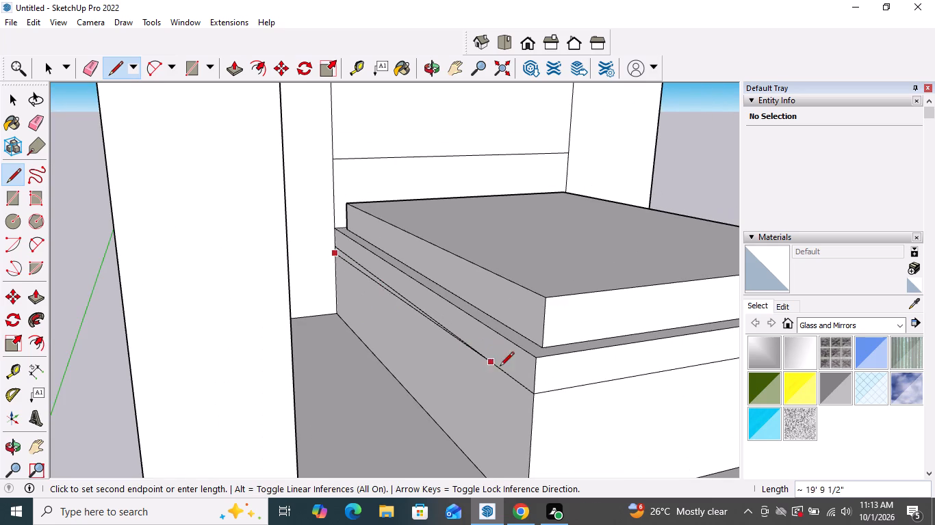
{"action": "left_click", "coordinate": [532, 407]}
{"action": "scroll", "coordinate": [413, 376], "scroll_direction": "down", "scroll_amount": 4}
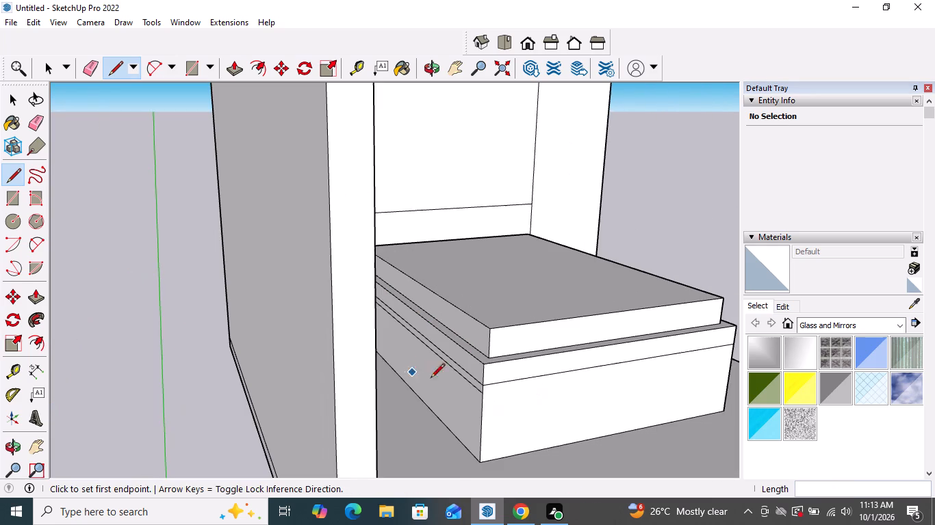
{"action": "middle_click_drag", "start_coordinate": [561, 406], "coordinate": [555, 394]}
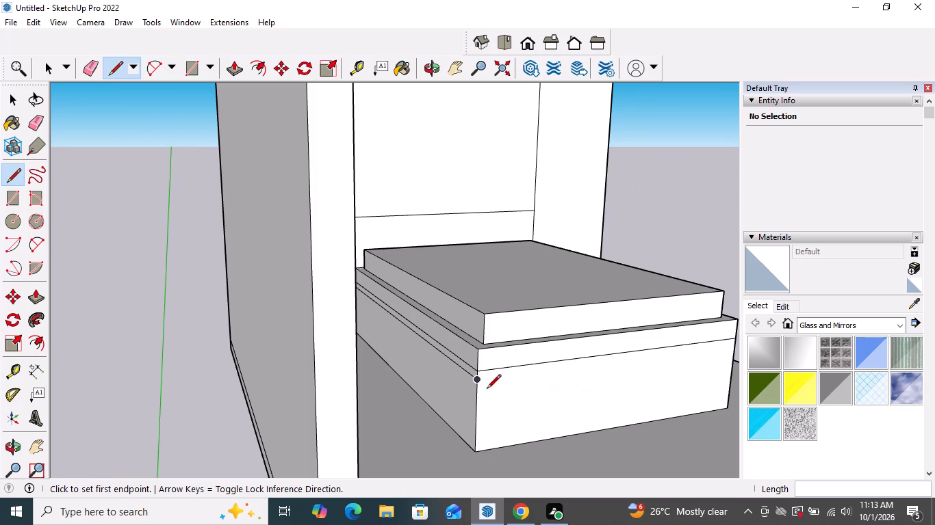
{"action": "left_click", "coordinate": [478, 381]}
{"action": "scroll", "coordinate": [431, 403], "scroll_direction": "down", "scroll_amount": 4}
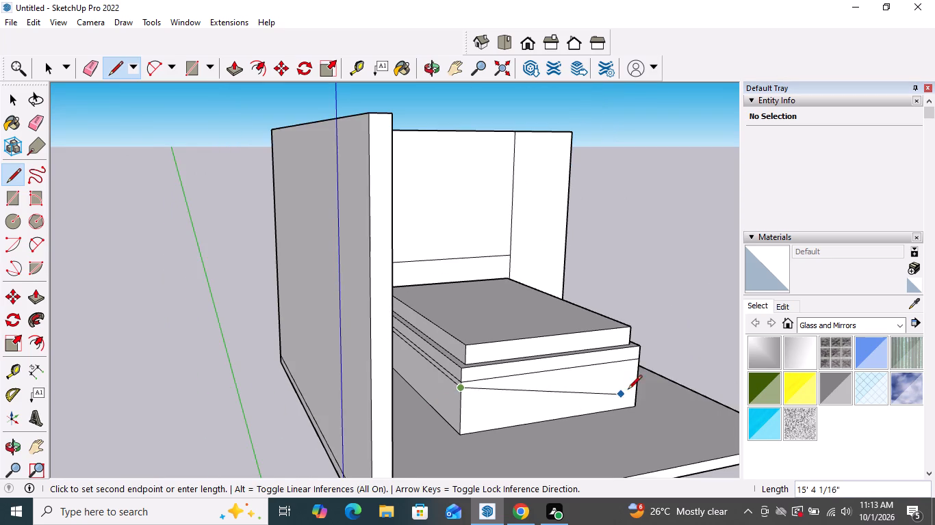
{"action": "scroll", "coordinate": [641, 373], "scroll_direction": "up", "scroll_amount": 3}
{"action": "left_click", "coordinate": [636, 365]}
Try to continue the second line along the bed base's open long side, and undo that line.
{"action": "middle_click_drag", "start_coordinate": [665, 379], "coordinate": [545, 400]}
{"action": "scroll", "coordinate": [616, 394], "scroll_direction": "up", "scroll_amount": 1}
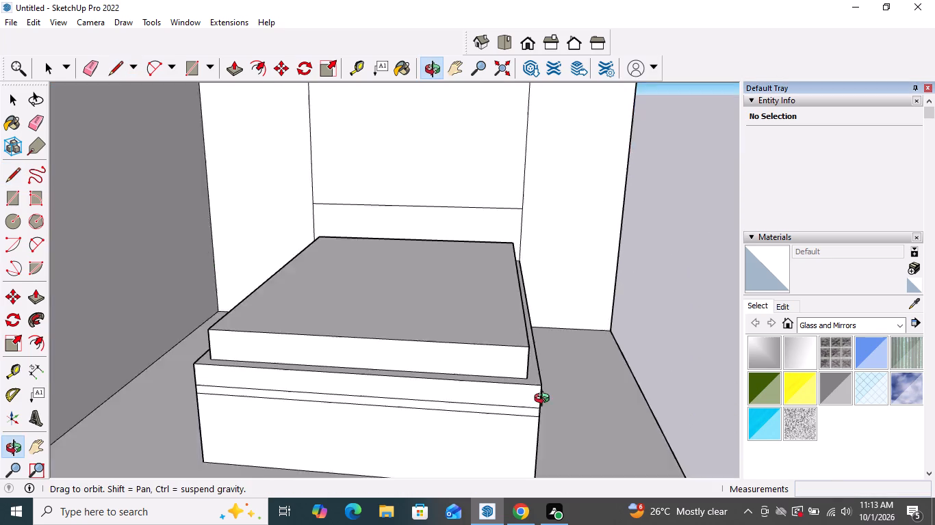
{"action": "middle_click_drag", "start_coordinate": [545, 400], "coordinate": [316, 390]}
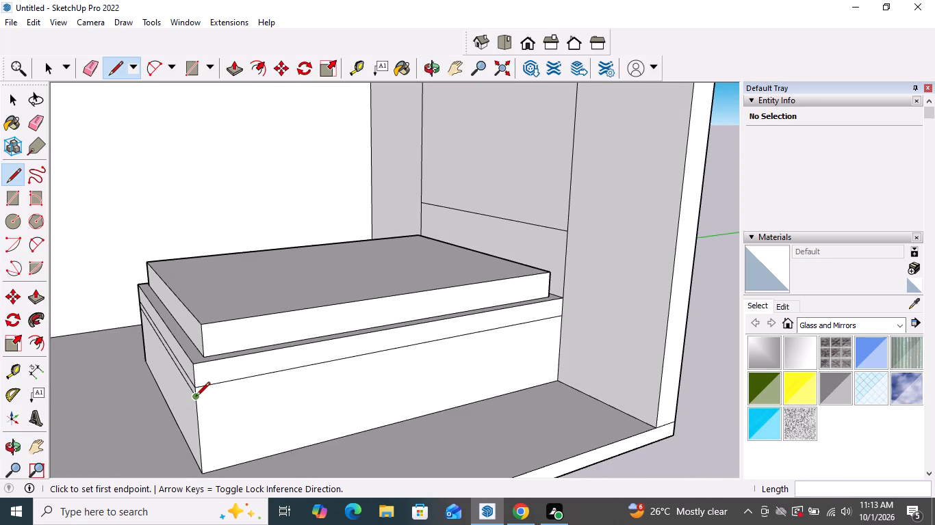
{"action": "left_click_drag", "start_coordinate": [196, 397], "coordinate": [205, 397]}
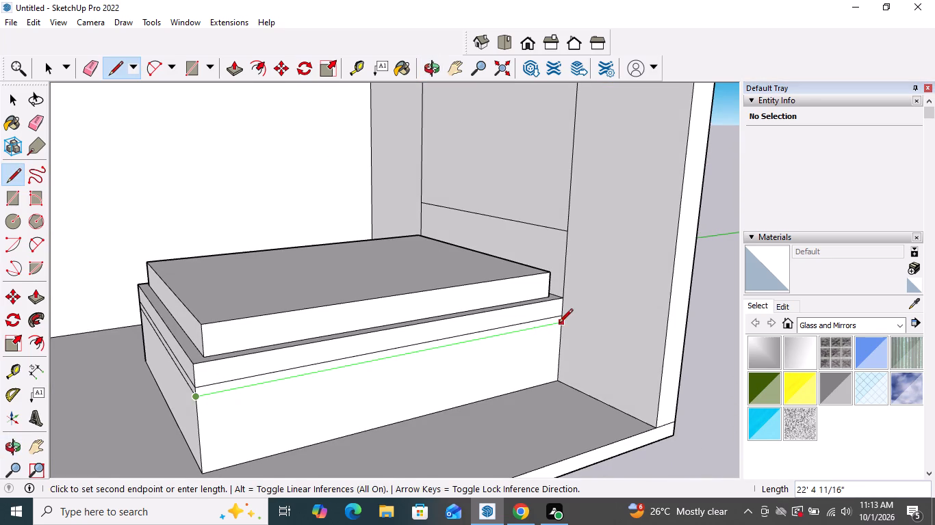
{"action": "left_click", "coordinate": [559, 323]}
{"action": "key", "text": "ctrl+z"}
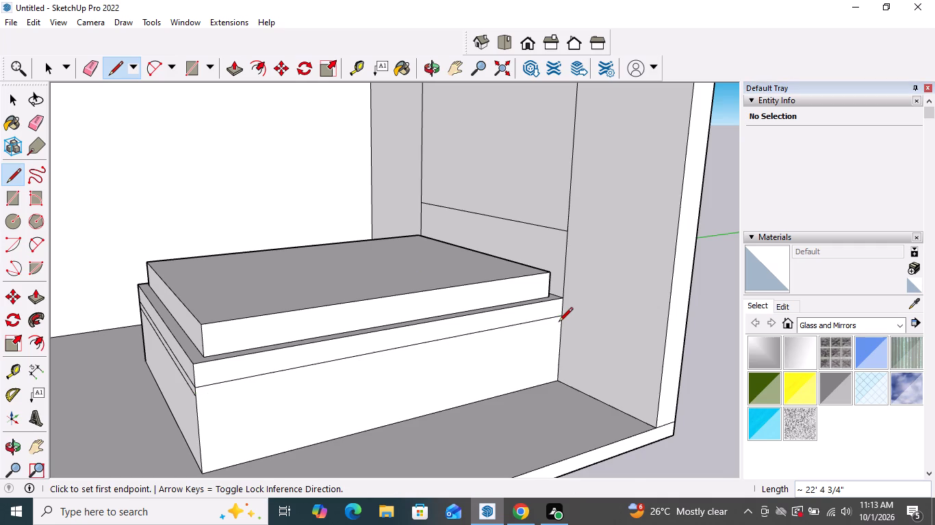
Draw the second line along the bed base's open long side, about 22' 5" long, closely below the first.
{"action": "left_click", "coordinate": [194, 397]}
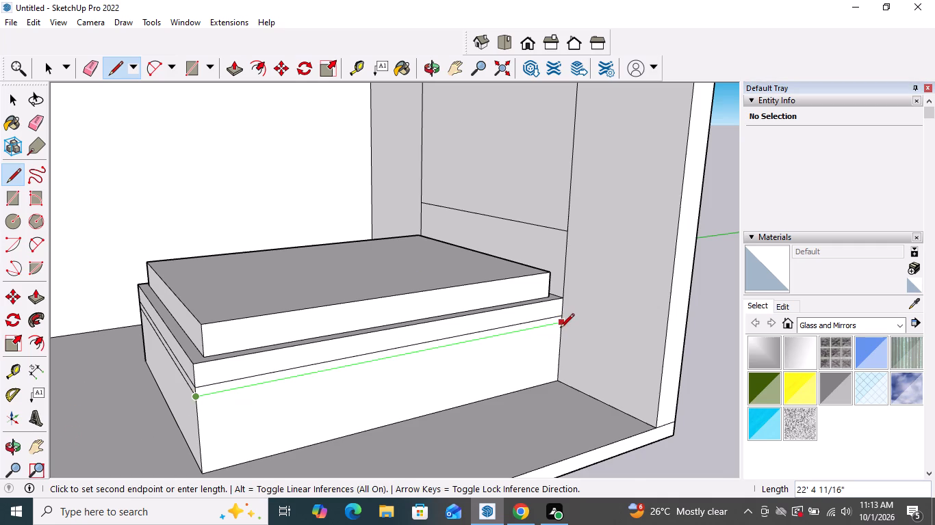
{"action": "left_click", "coordinate": [561, 326]}
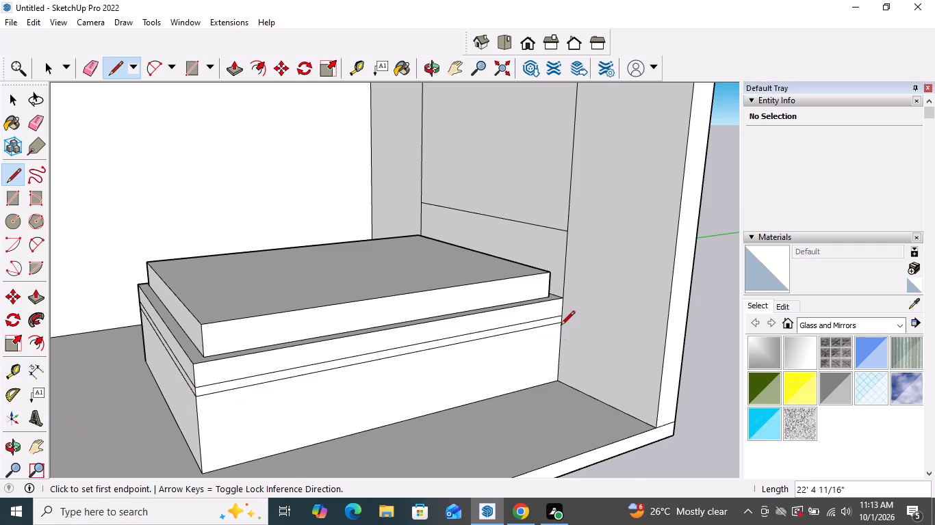
{"action": "key", "text": "space"}
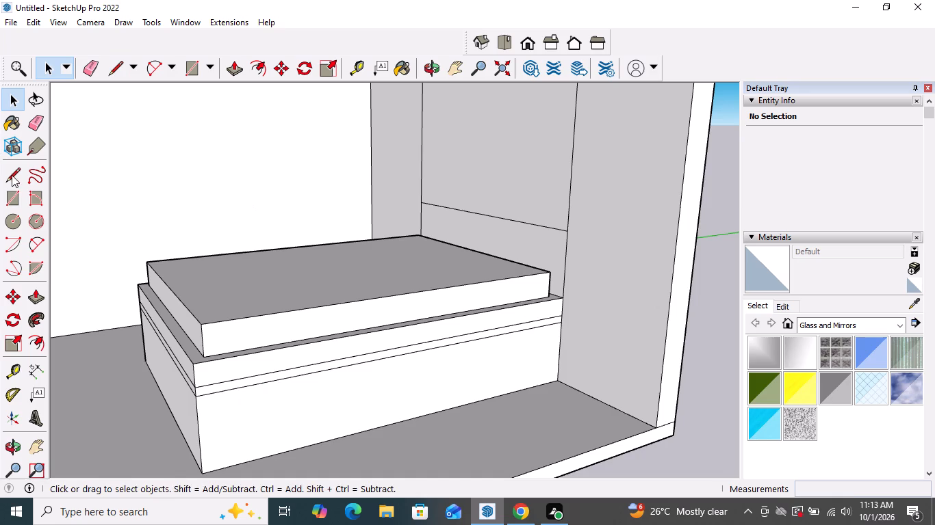
Draw a horizontal line around the bed base just above the floor, about 22' 5" along each long side and 16' 8" across the foot.
{"action": "left_click", "coordinate": [12, 175]}
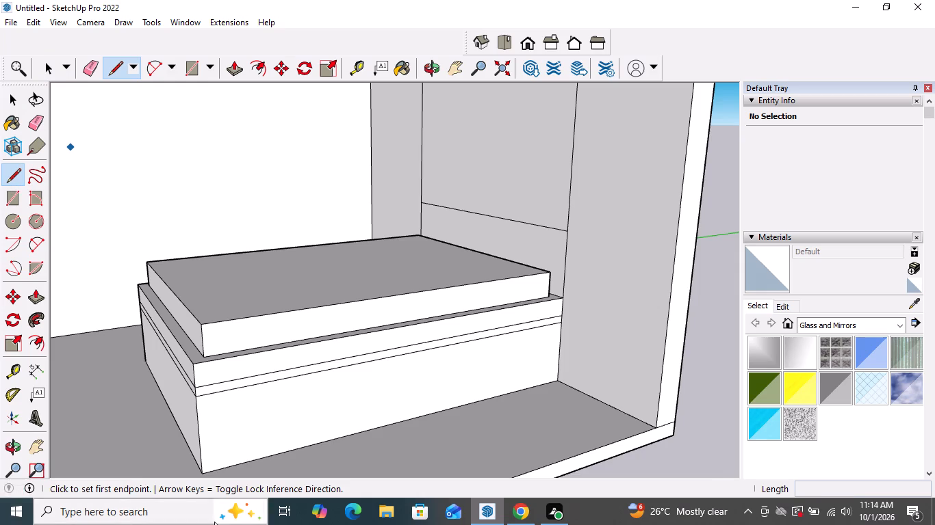
{"action": "left_click", "coordinate": [8, 178]}
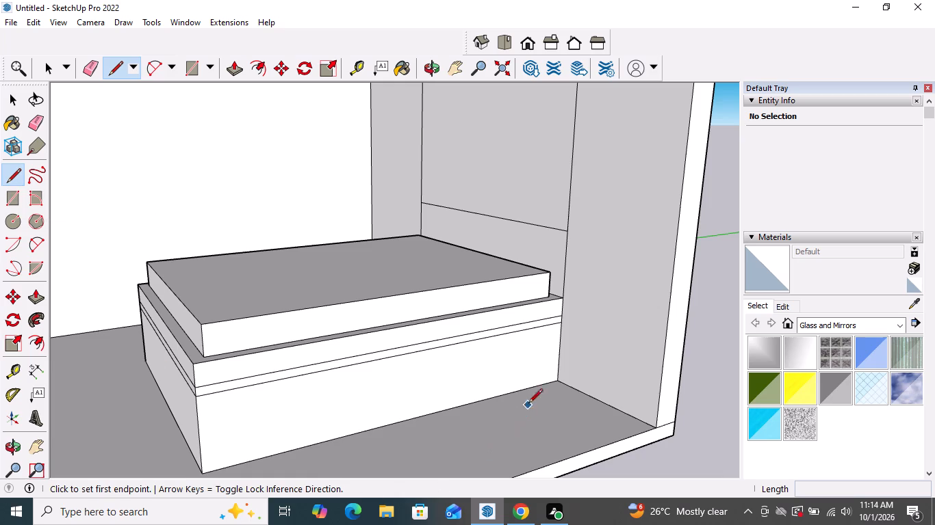
{"action": "left_click", "coordinate": [556, 368]}
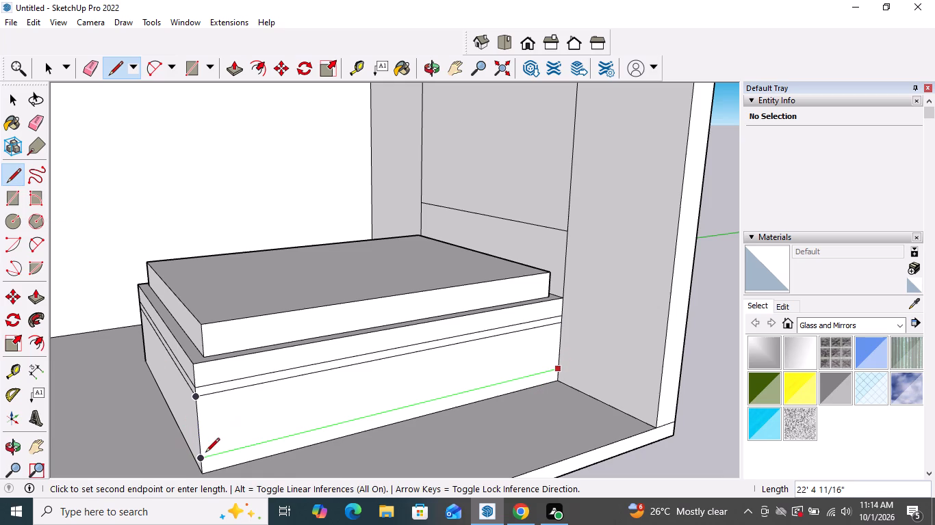
{"action": "left_click", "coordinate": [203, 456]}
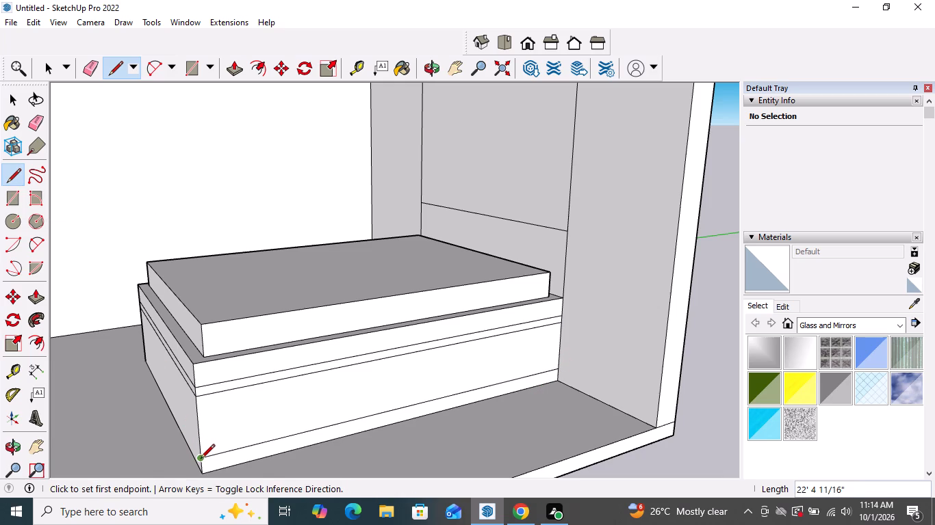
{"action": "left_click", "coordinate": [201, 459]}
{"action": "middle_click_drag", "start_coordinate": [168, 453], "coordinate": [441, 405]}
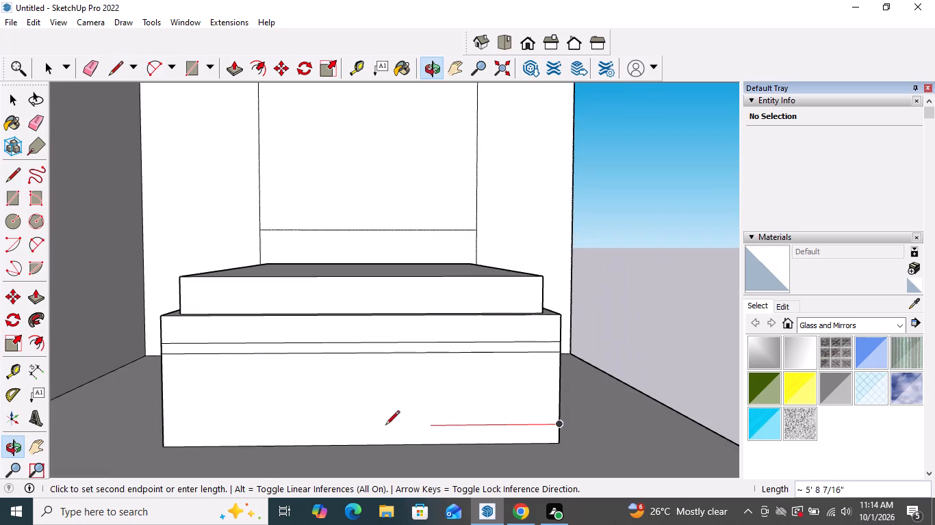
{"action": "left_click", "coordinate": [165, 428]}
{"action": "middle_click_drag", "start_coordinate": [150, 444], "coordinate": [319, 431]}
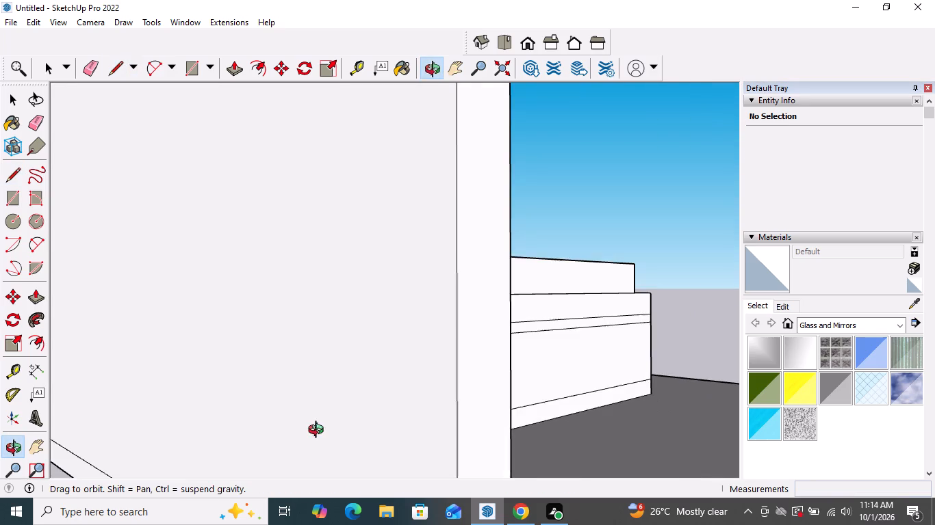
{"action": "middle_click_drag", "start_coordinate": [319, 431], "coordinate": [311, 433]}
{"action": "left_click", "coordinate": [404, 433]}
{"action": "scroll", "coordinate": [392, 434], "scroll_direction": "up", "scroll_amount": 4}
{"action": "middle_click_drag", "start_coordinate": [255, 401], "coordinate": [248, 403]}
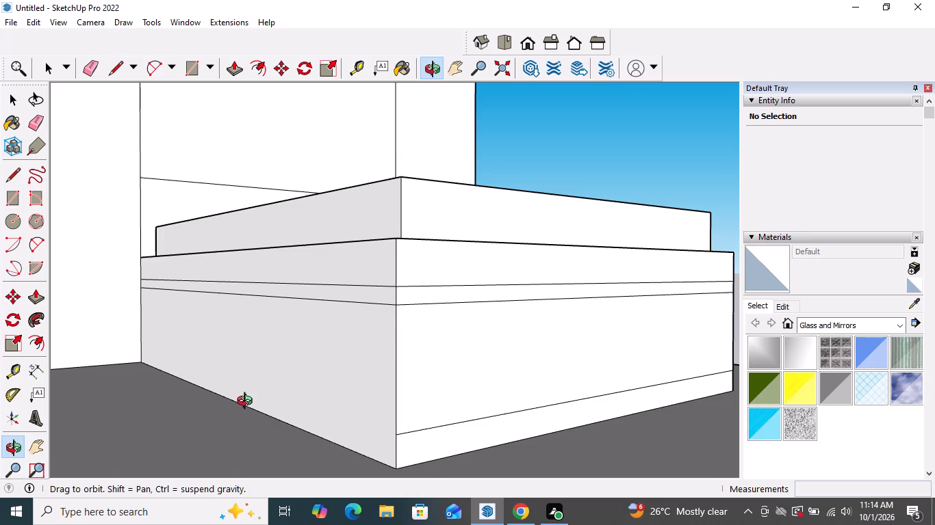
{"action": "middle_click_drag", "start_coordinate": [248, 403], "coordinate": [248, 405]}
{"action": "left_click", "coordinate": [146, 342]}
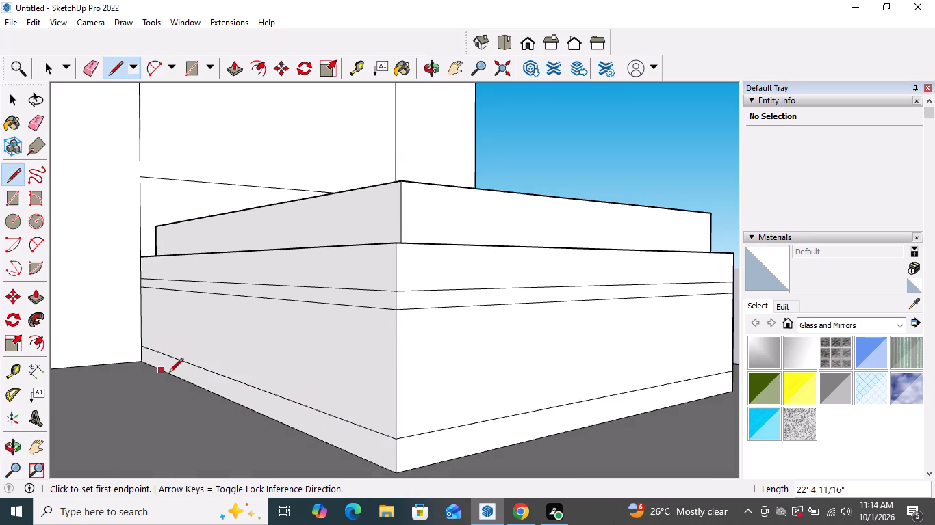
{"action": "key", "text": "space"}
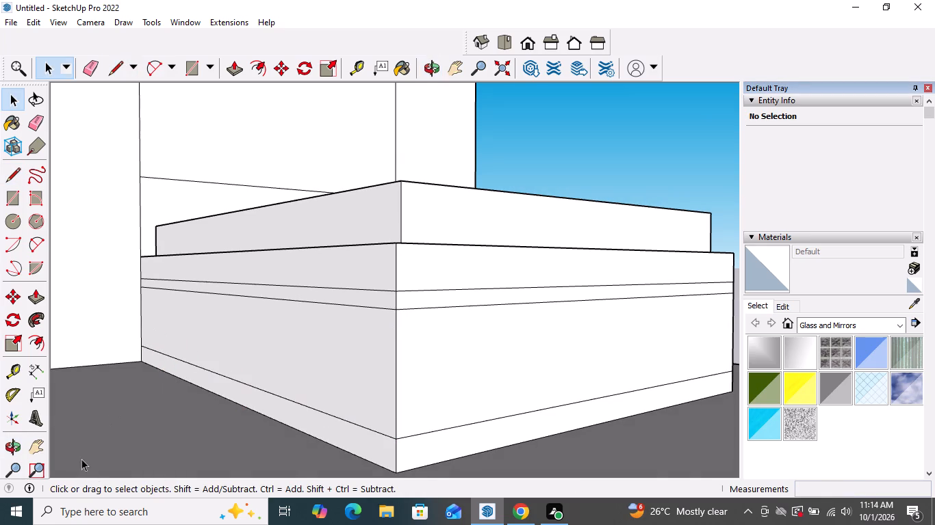
Push the narrow band between the bed base's two upper lines inward, about 2" on the side-wall-facing side and 7 9/16" at the foot.
{"action": "scroll", "coordinate": [55, 405], "scroll_direction": "down", "scroll_amount": 9}
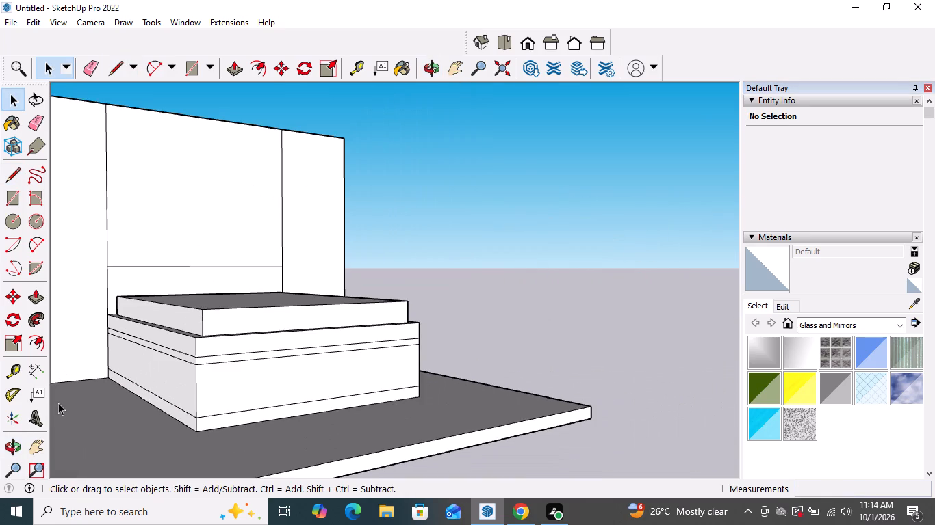
{"action": "scroll", "coordinate": [209, 381], "scroll_direction": "up", "scroll_amount": 6}
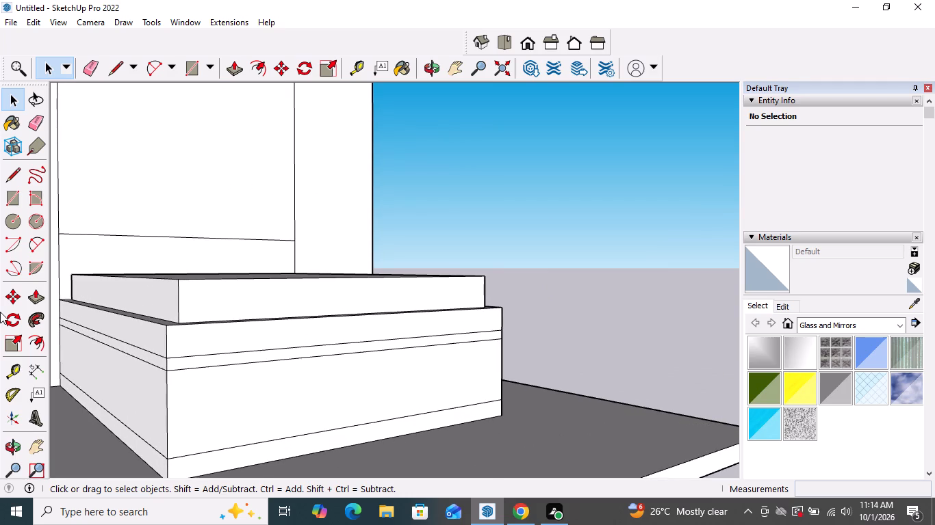
{"action": "left_click", "coordinate": [31, 297]}
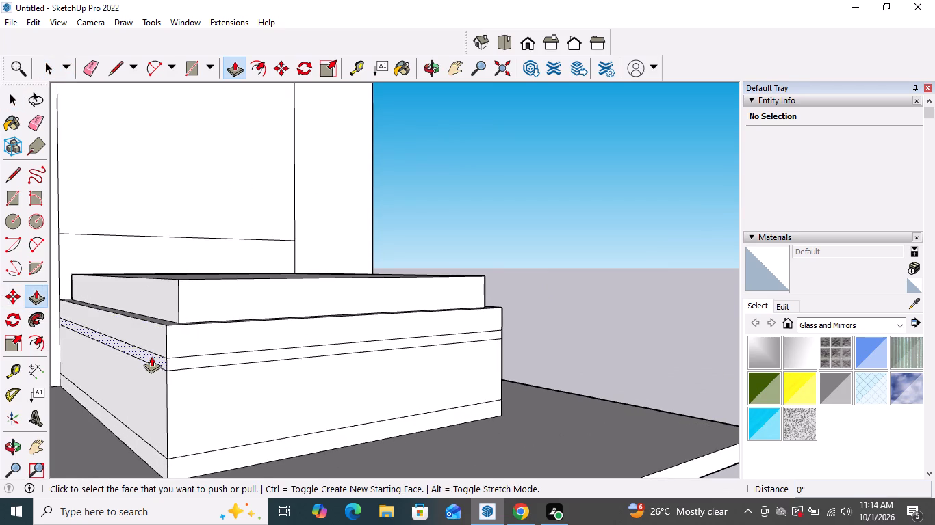
{"action": "left_click", "coordinate": [152, 355]}
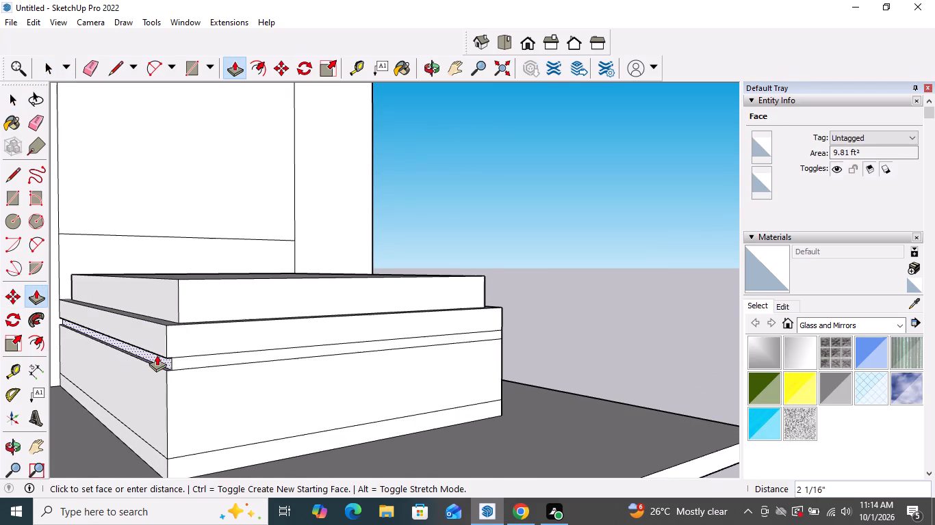
{"action": "left_click", "coordinate": [157, 354]}
{"action": "left_click", "coordinate": [198, 357]}
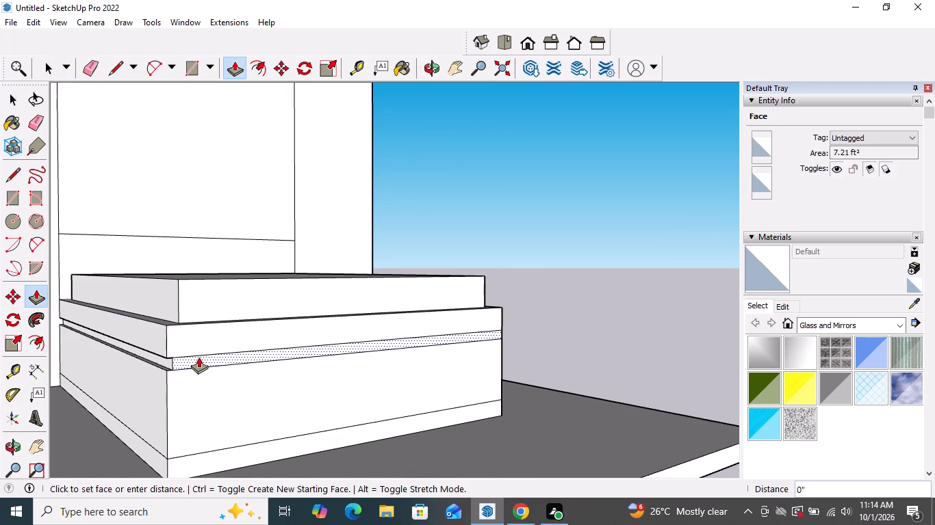
{"action": "left_click", "coordinate": [192, 355]}
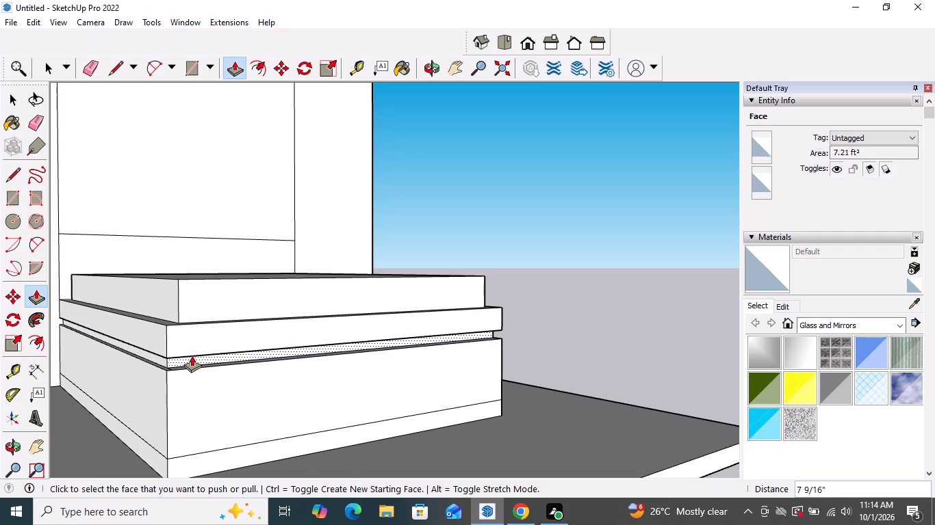
Push the same narrow band inward about 6" along the bed base's open long side.
{"action": "middle_click_drag", "start_coordinate": [313, 378], "coordinate": [87, 390]}
{"action": "middle_click_drag", "start_coordinate": [379, 372], "coordinate": [269, 378]}
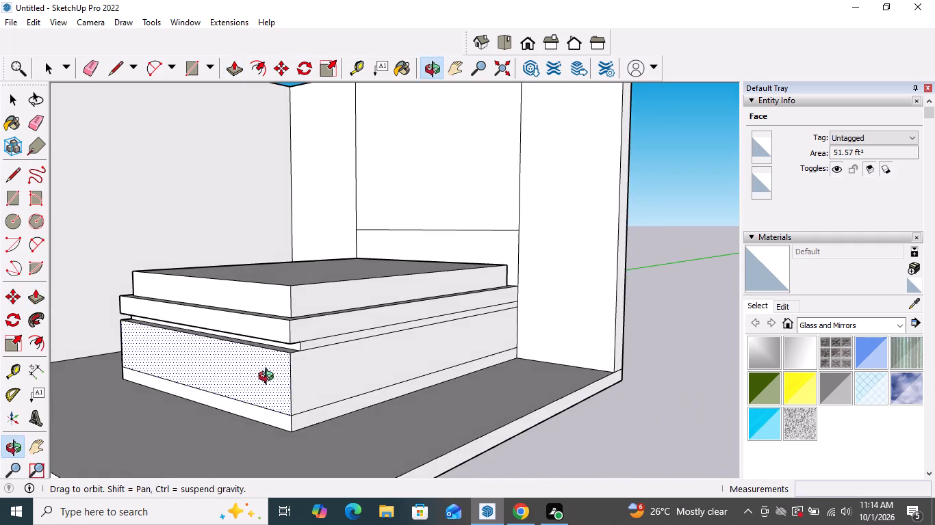
{"action": "scroll", "coordinate": [309, 345], "scroll_direction": "up", "scroll_amount": 12}
{"action": "left_click", "coordinate": [313, 344]}
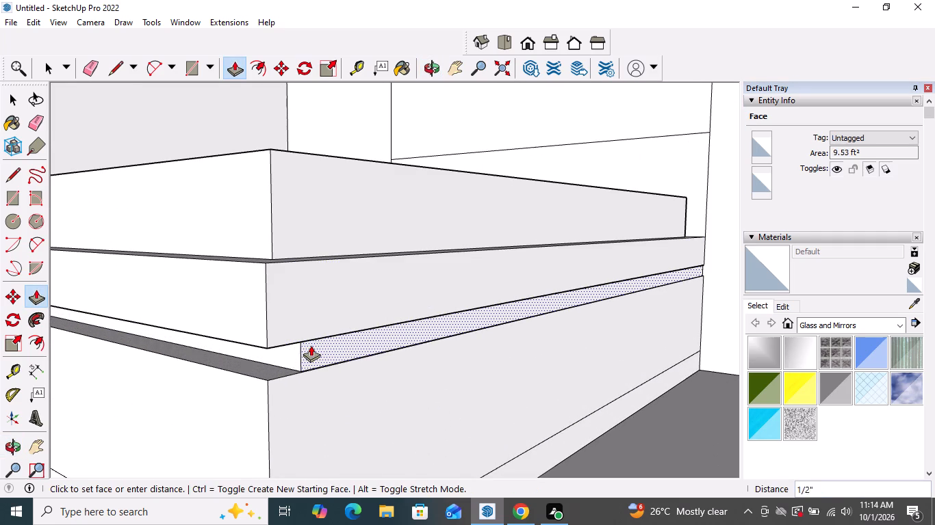
{"action": "left_click", "coordinate": [289, 345]}
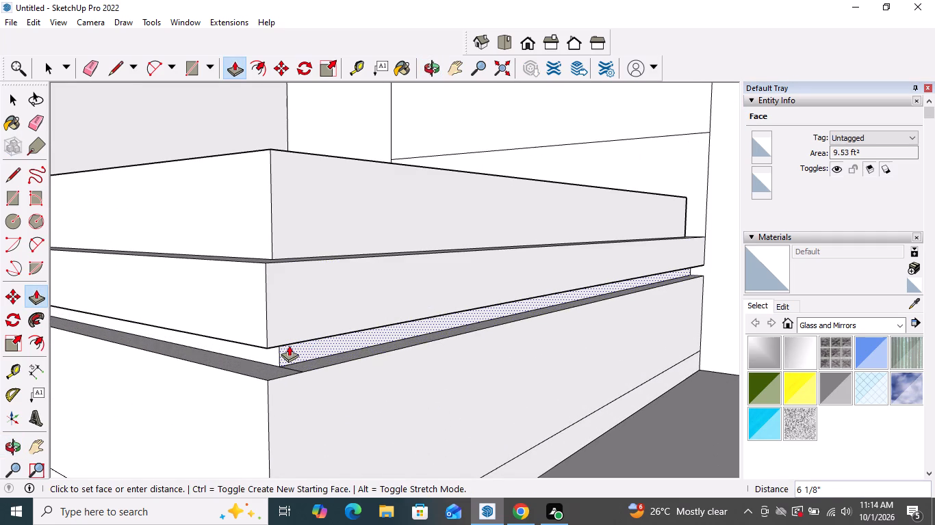
{"action": "scroll", "coordinate": [310, 347], "scroll_direction": "down", "scroll_amount": 2}
{"action": "key", "text": "space"}
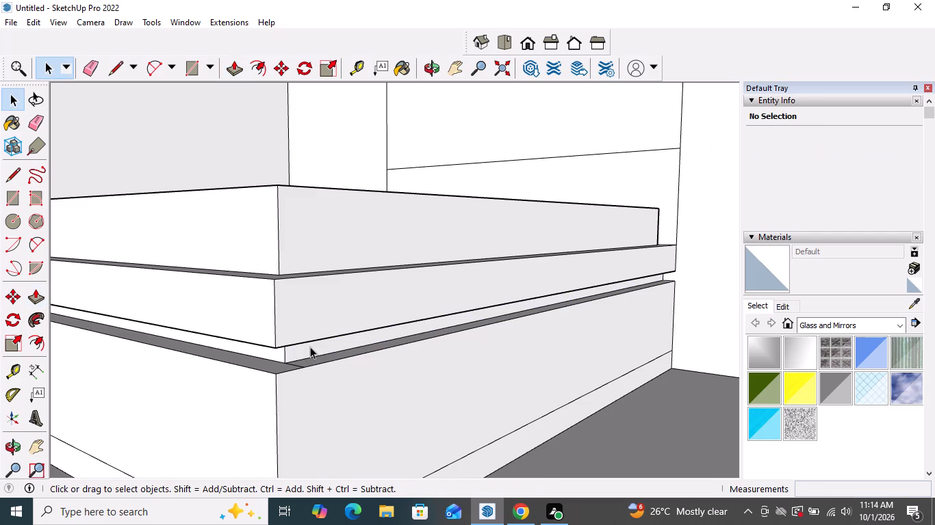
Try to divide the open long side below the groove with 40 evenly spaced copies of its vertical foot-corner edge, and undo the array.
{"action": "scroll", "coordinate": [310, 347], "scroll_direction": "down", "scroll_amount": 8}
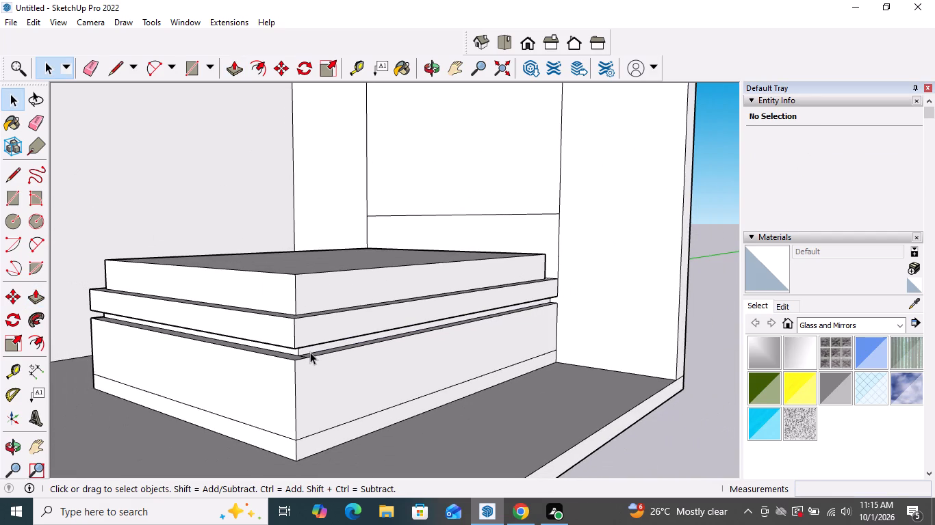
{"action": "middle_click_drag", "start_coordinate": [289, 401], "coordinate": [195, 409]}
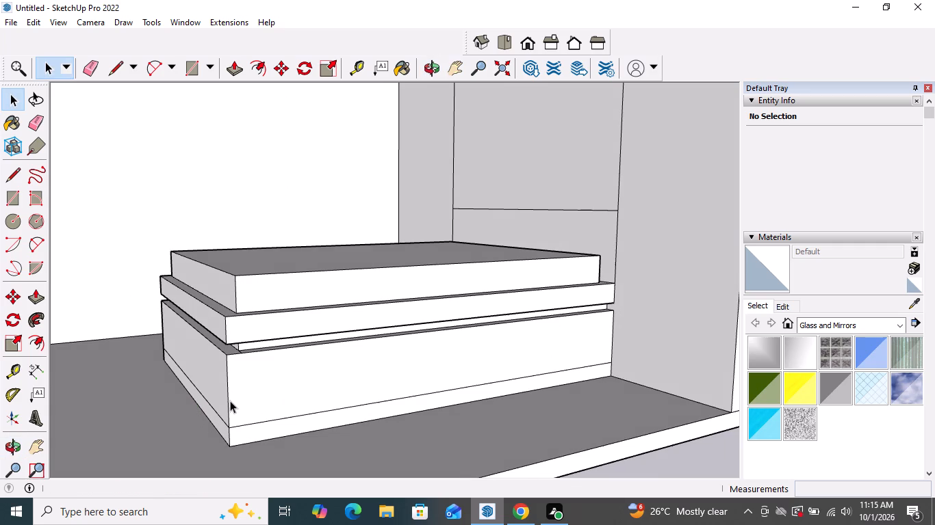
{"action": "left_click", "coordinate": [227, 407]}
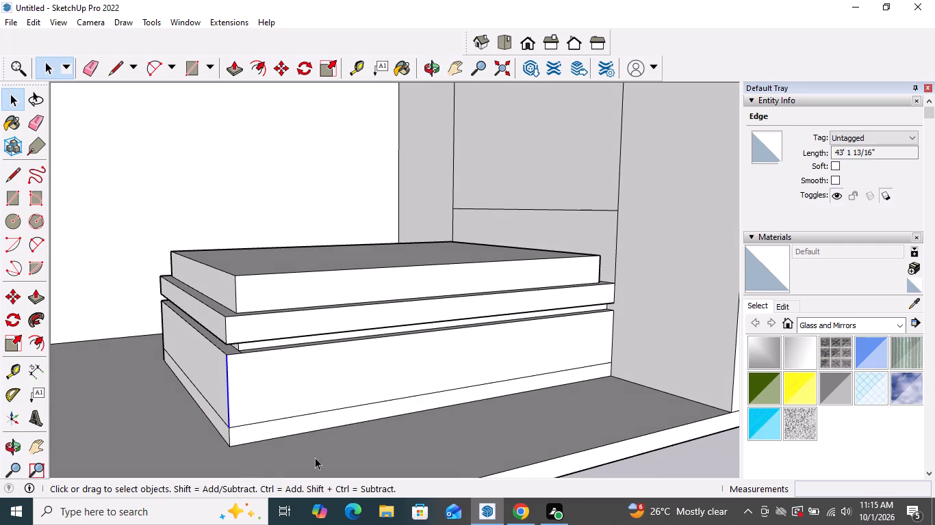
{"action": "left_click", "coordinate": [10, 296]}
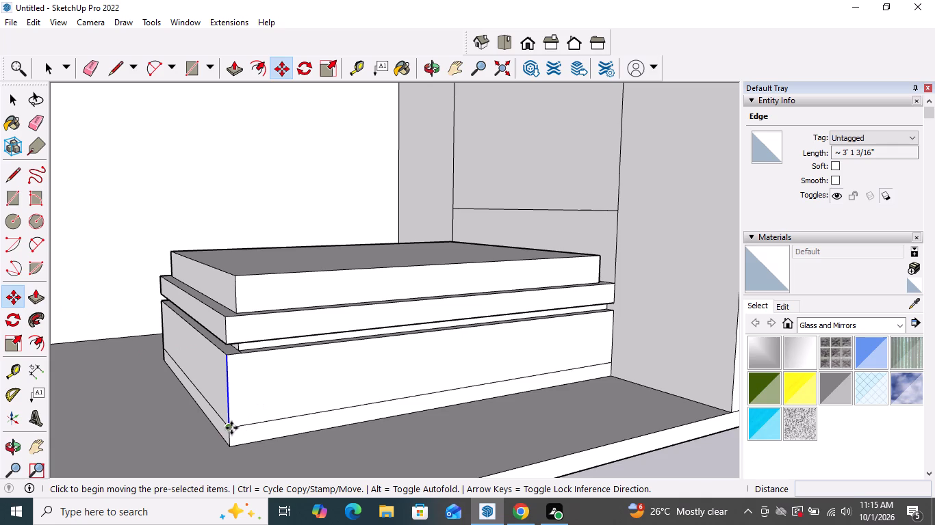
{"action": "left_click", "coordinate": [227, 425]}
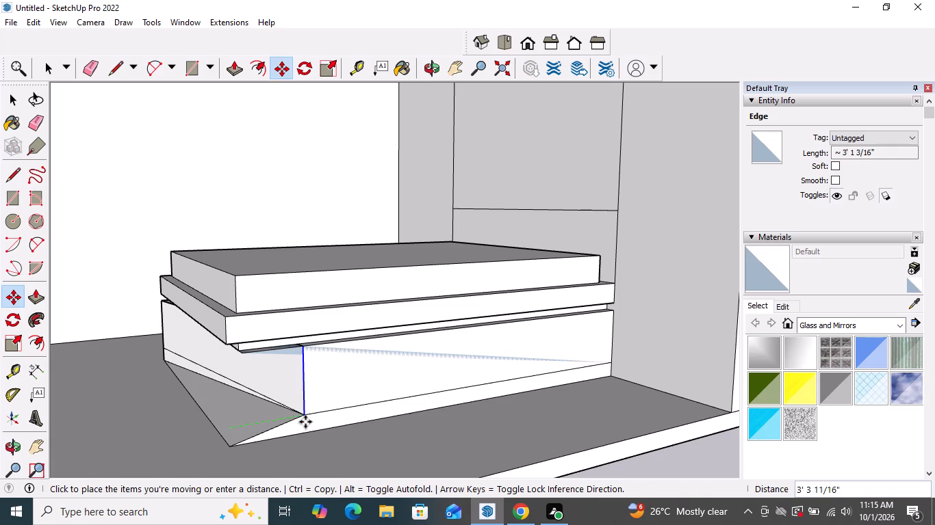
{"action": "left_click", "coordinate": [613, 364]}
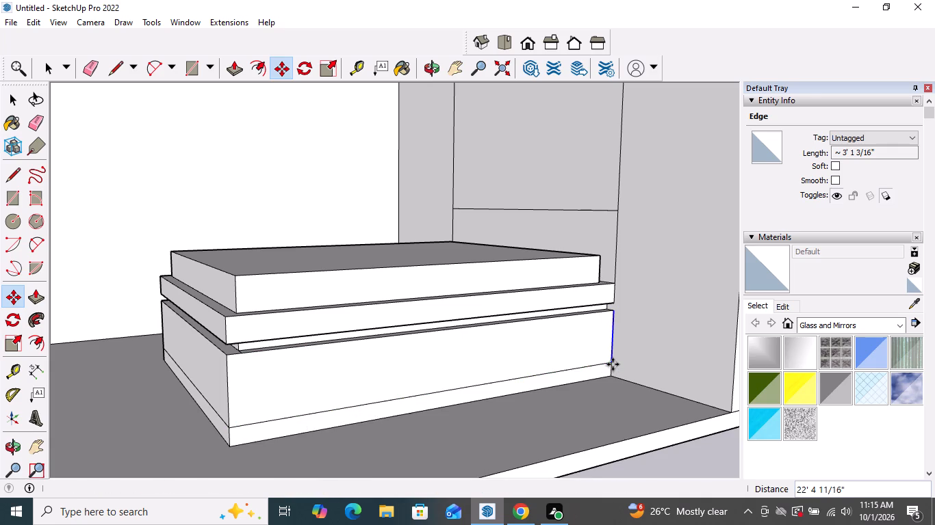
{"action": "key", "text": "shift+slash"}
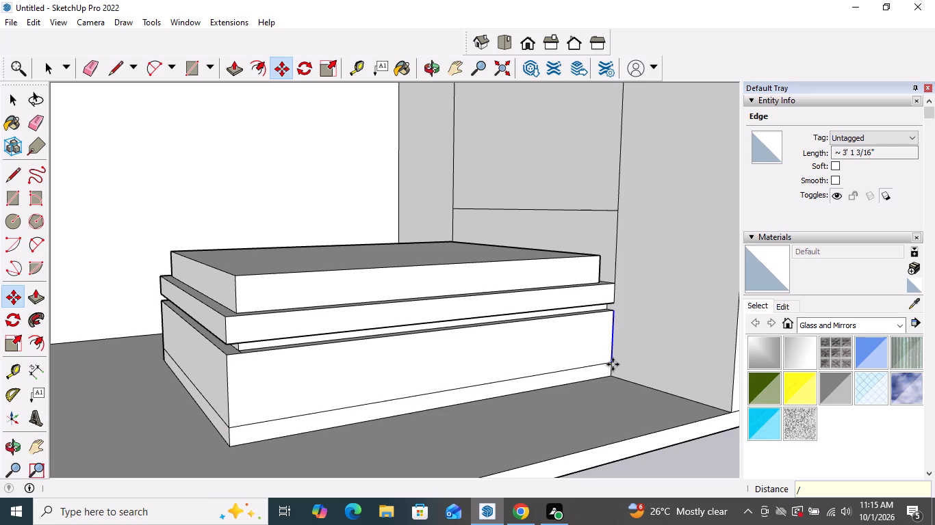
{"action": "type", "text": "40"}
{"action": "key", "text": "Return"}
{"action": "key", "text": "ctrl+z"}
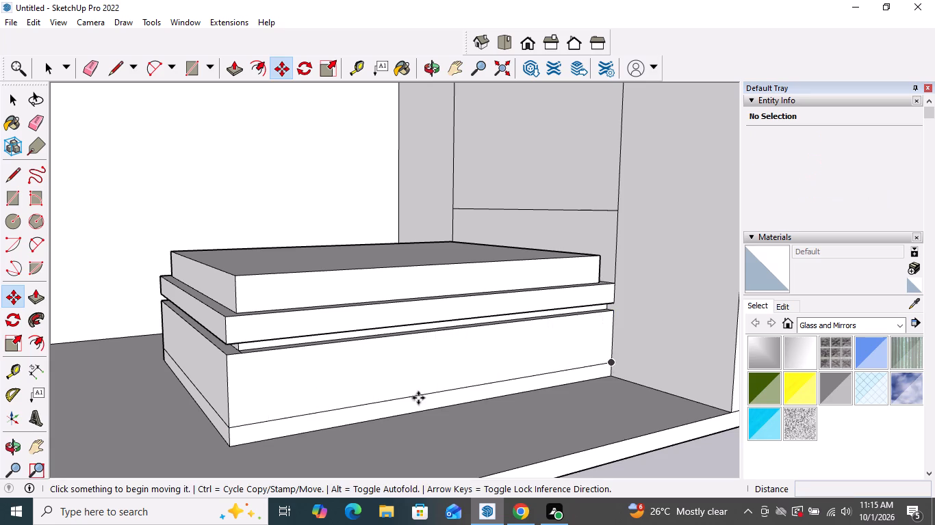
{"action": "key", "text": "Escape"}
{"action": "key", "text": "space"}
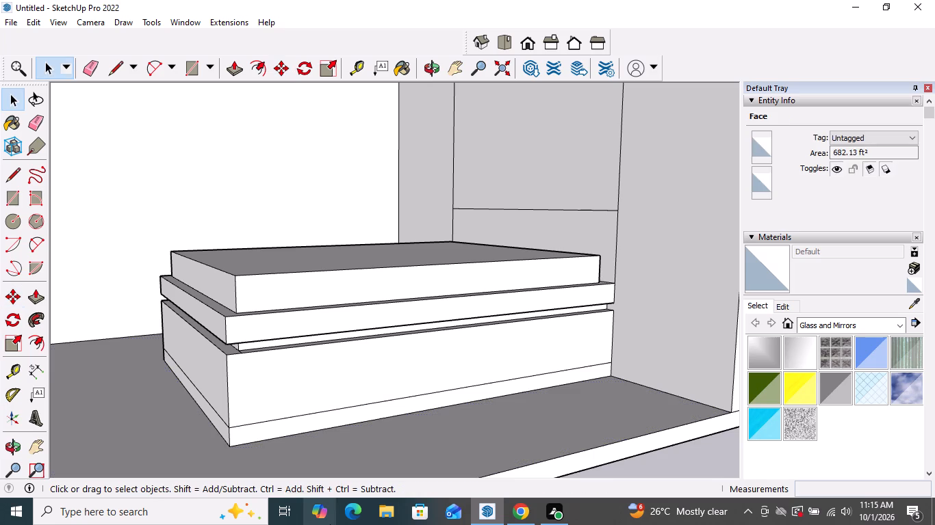
Copy the vertical foot-corner edge about 22' 5" to the headboard end of the open long side, dividing the span into 50 equal spacings.
{"action": "left_click", "coordinate": [228, 410]}
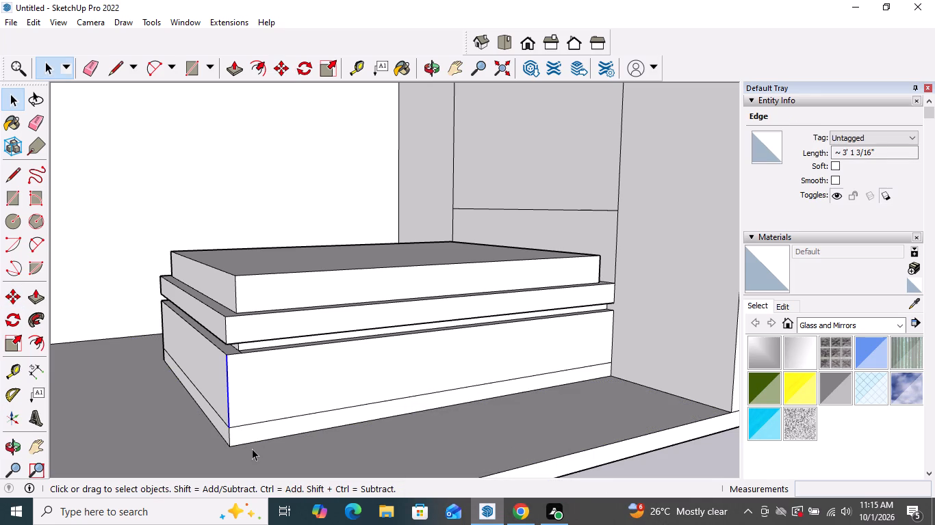
{"action": "key", "text": "m"}
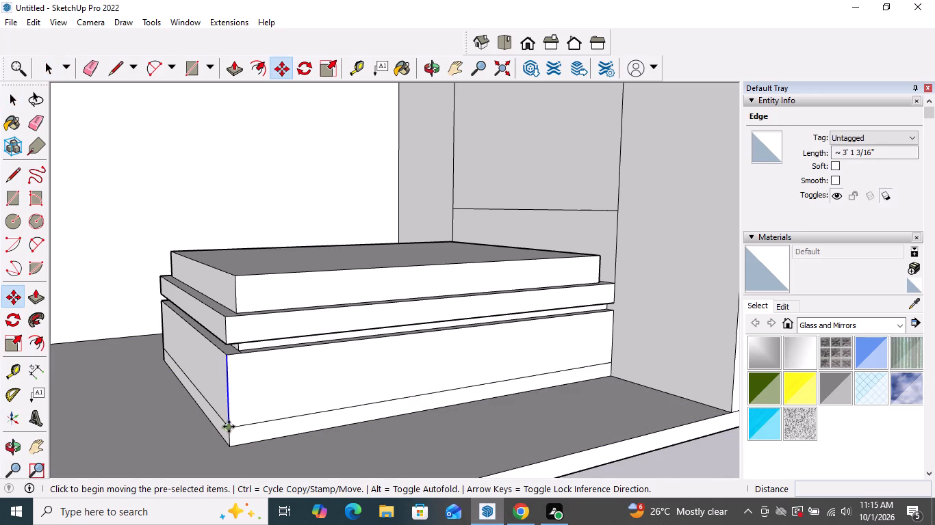
{"action": "left_click", "coordinate": [227, 427]}
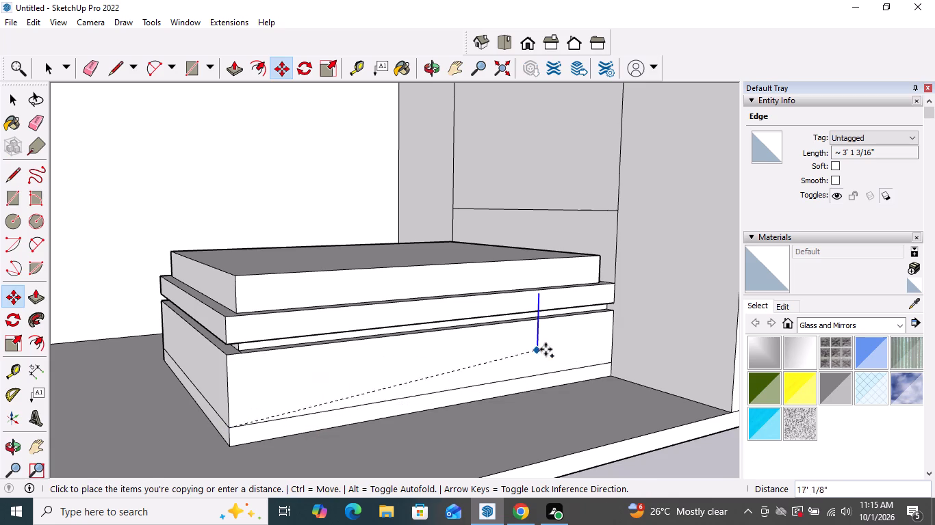
{"action": "left_click", "coordinate": [612, 362]}
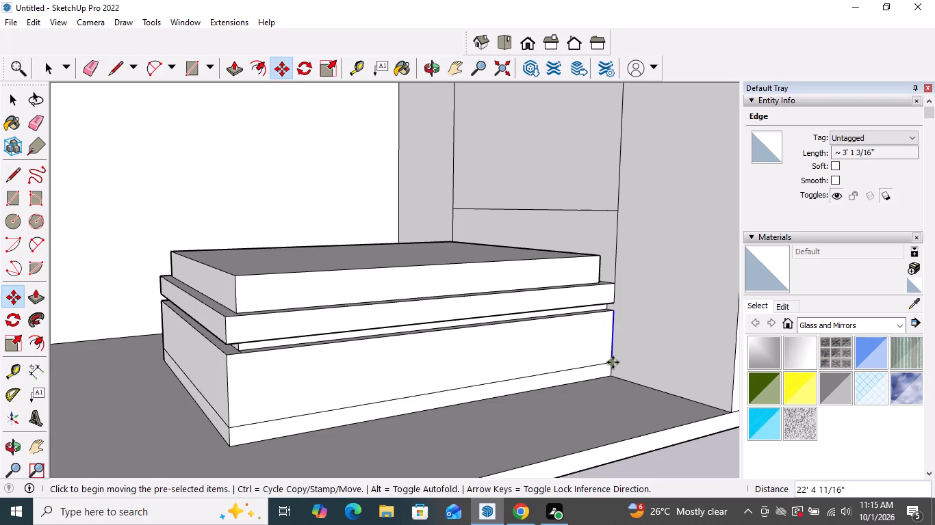
{"action": "key", "text": "shift+slash"}
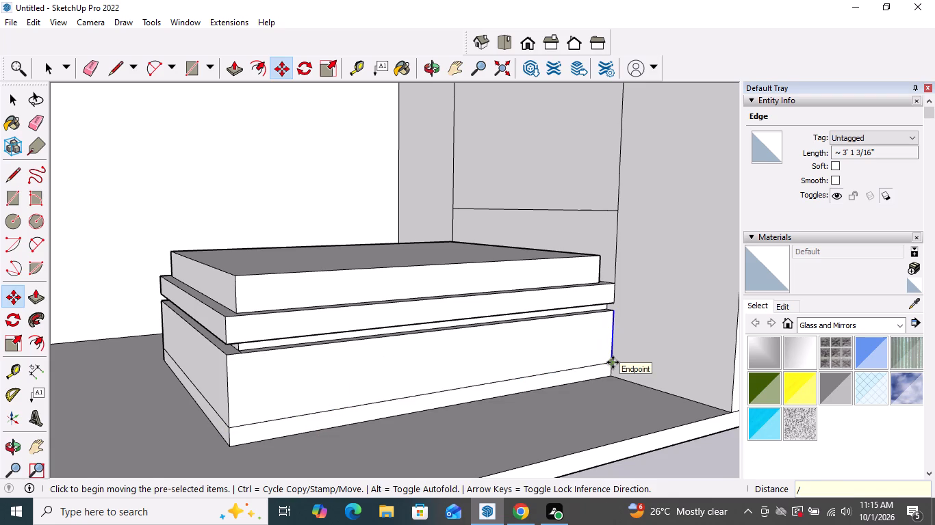
{"action": "type", "text": "50"}
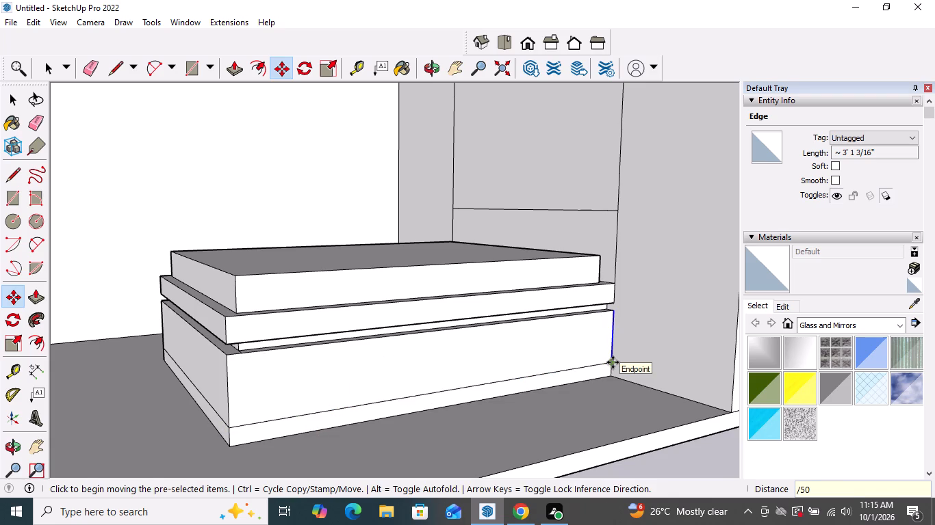
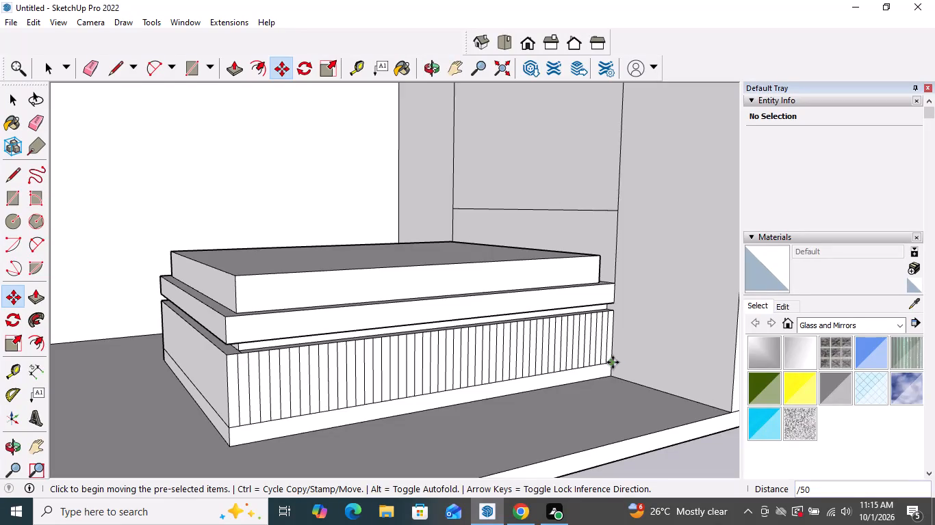
Copy the vertical headboard-end edge of the base's side-wall-facing side about 22' 5" to the foot corner, dividing the span into 50 equal spacings.
{"action": "scroll", "coordinate": [361, 371], "scroll_direction": "down", "scroll_amount": 9}
{"action": "middle_click_drag", "start_coordinate": [246, 386], "coordinate": [622, 416]}
{"action": "scroll", "coordinate": [317, 418], "scroll_direction": "up", "scroll_amount": 10}
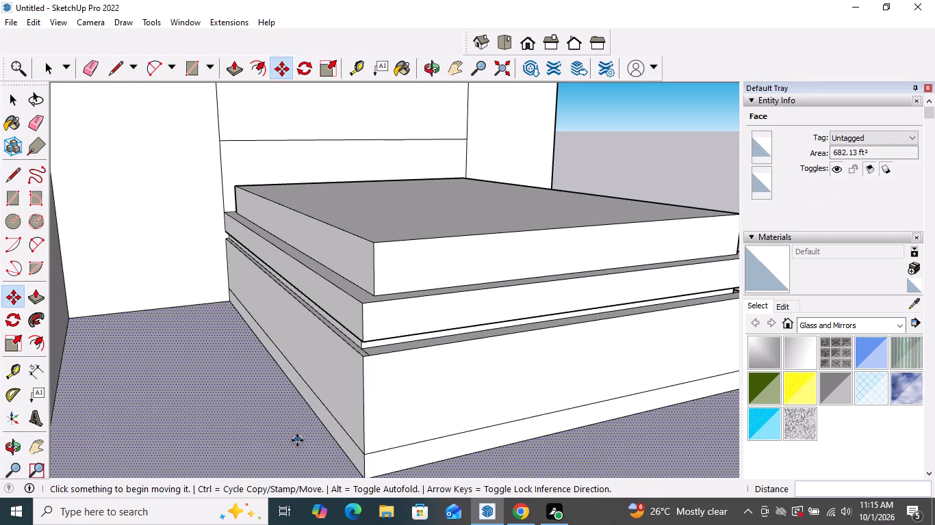
{"action": "middle_click_drag", "start_coordinate": [313, 431], "coordinate": [344, 418]}
{"action": "key", "text": "space"}
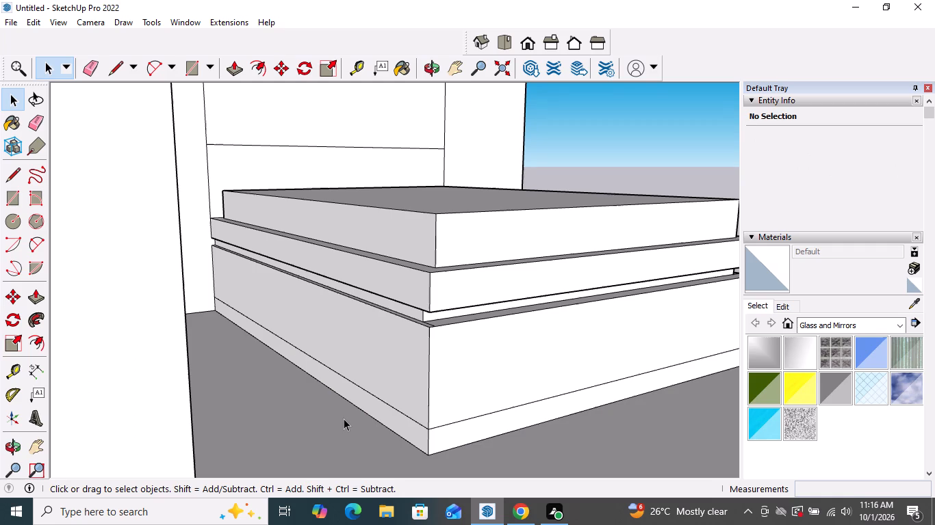
{"action": "left_click", "coordinate": [213, 286]}
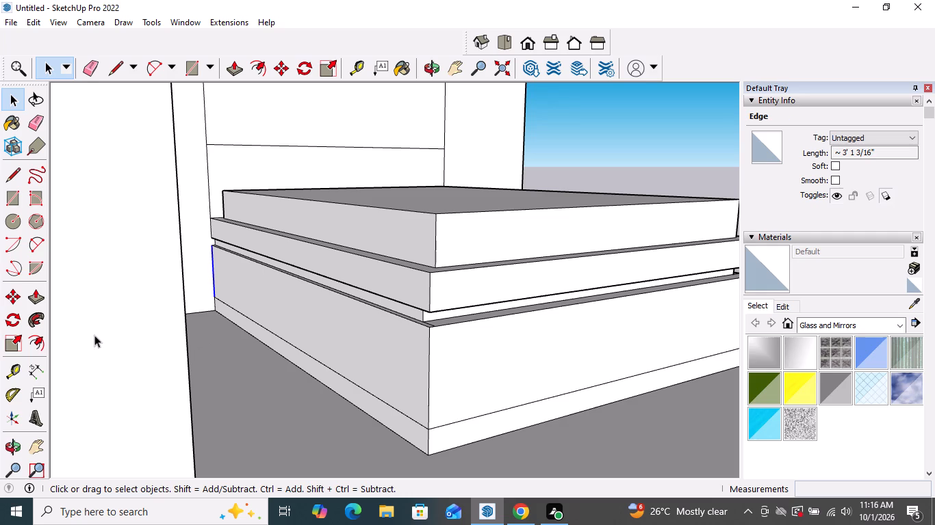
{"action": "left_click", "coordinate": [17, 300]}
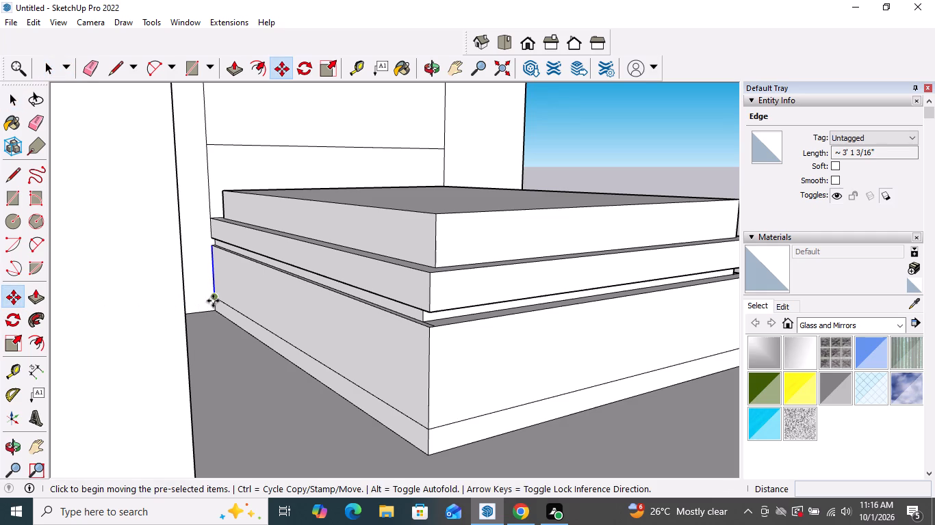
{"action": "left_click", "coordinate": [213, 297]}
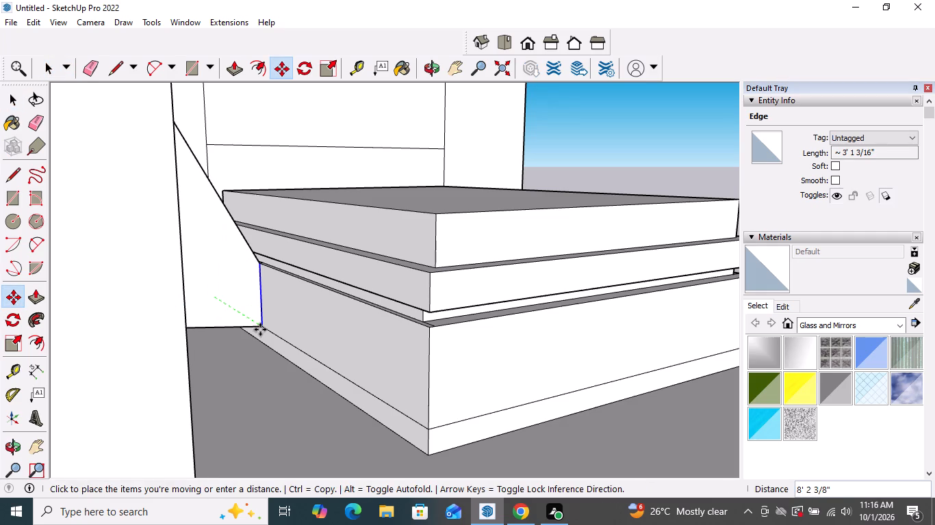
{"action": "left_click", "coordinate": [427, 425]}
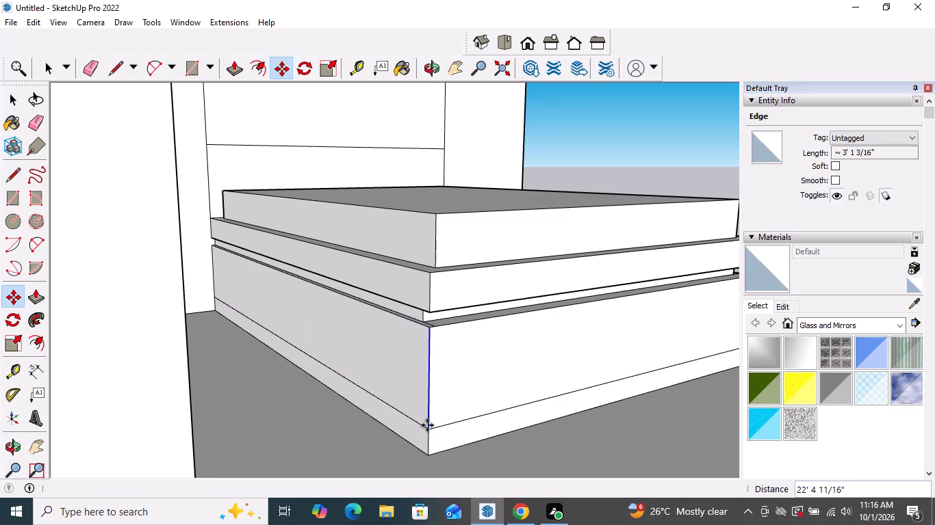
{"action": "key", "text": "shift+slash"}
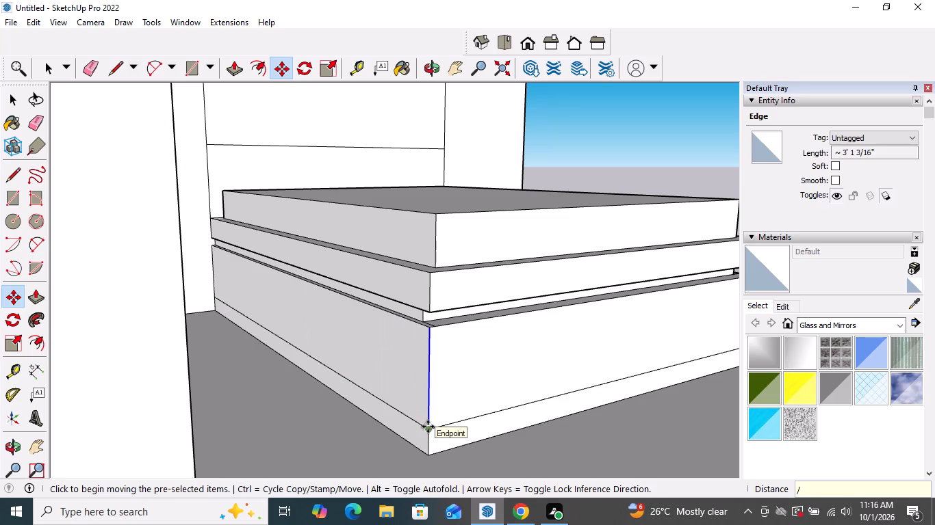
{"action": "type", "text": "50"}
{"action": "key", "text": "Return"}
{"action": "key", "text": "space"}
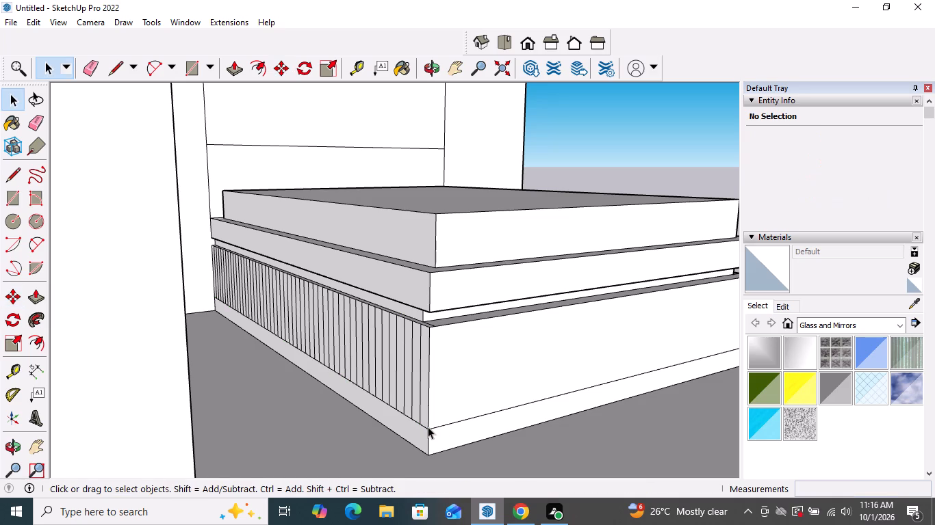
Copy the vertical corner edge below the groove about 16' 8" across the bed base's foot face, dividing the span into 40 equal spacings.
{"action": "scroll", "coordinate": [292, 427], "scroll_direction": "down", "scroll_amount": 4}
{"action": "middle_click_drag", "start_coordinate": [581, 439], "coordinate": [509, 427]}
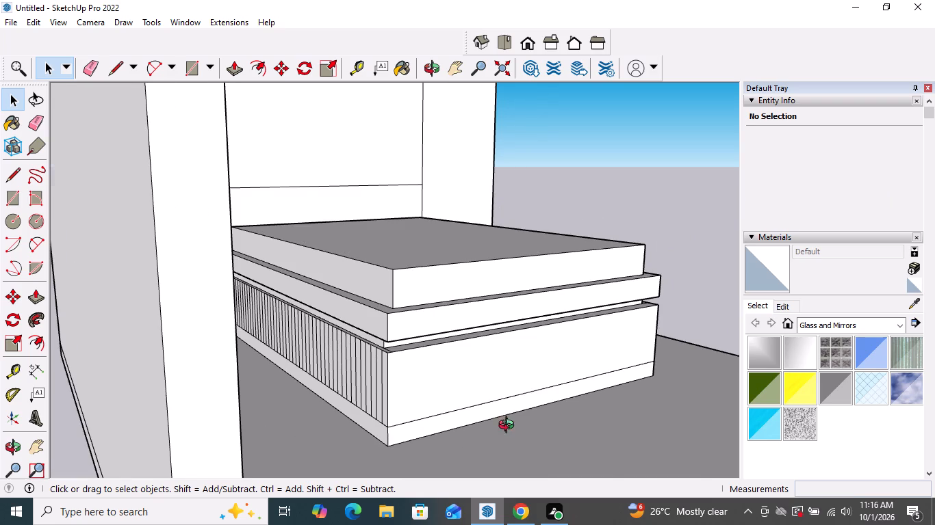
{"action": "middle_click_drag", "start_coordinate": [509, 427], "coordinate": [428, 420]}
{"action": "scroll", "coordinate": [428, 420], "scroll_direction": "down", "scroll_amount": 1}
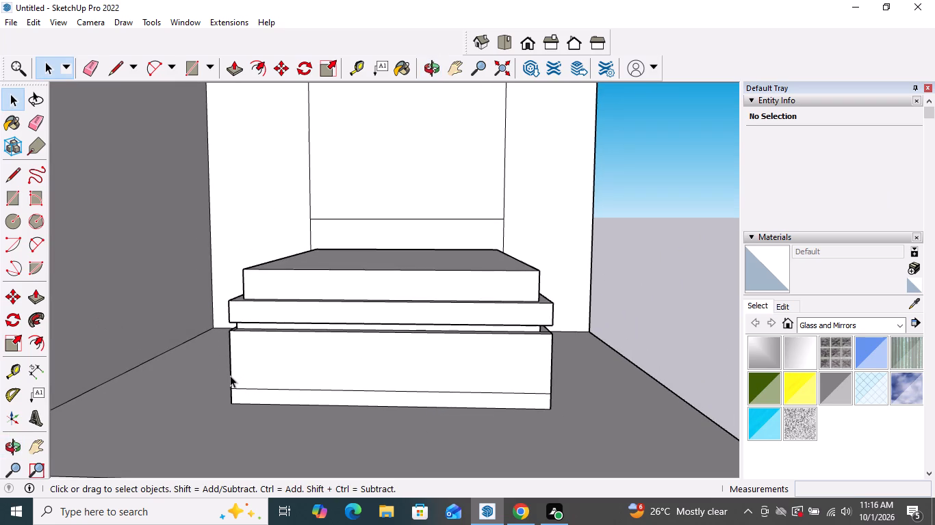
{"action": "left_click", "coordinate": [230, 375]}
{"action": "scroll", "coordinate": [263, 423], "scroll_direction": "up", "scroll_amount": 5}
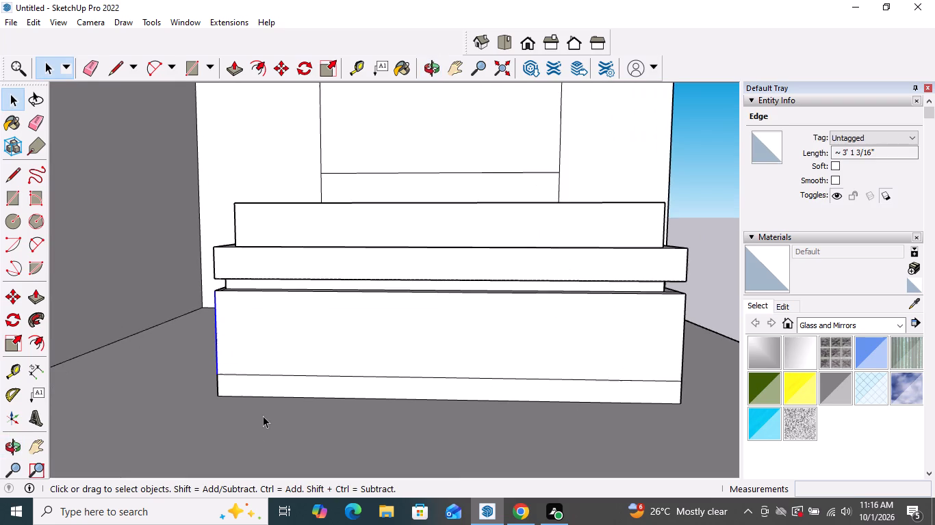
{"action": "scroll", "coordinate": [202, 408], "scroll_direction": "down", "scroll_amount": 2}
{"action": "scroll", "coordinate": [459, 428], "scroll_direction": "up", "scroll_amount": 2}
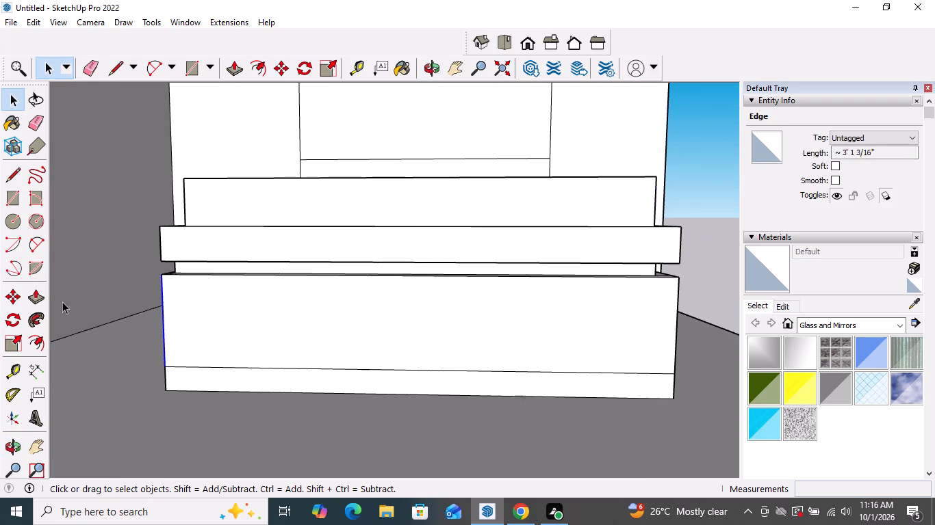
{"action": "left_click", "coordinate": [16, 303]}
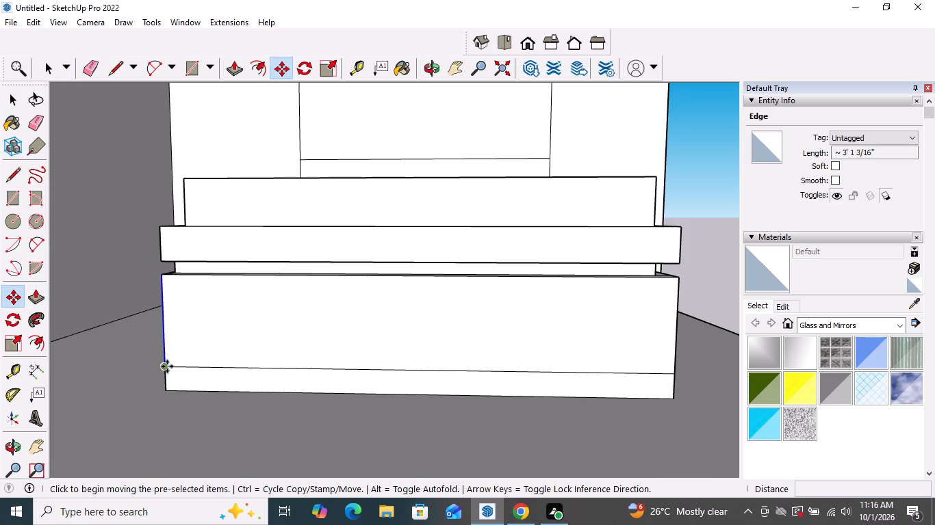
{"action": "left_click", "coordinate": [166, 366]}
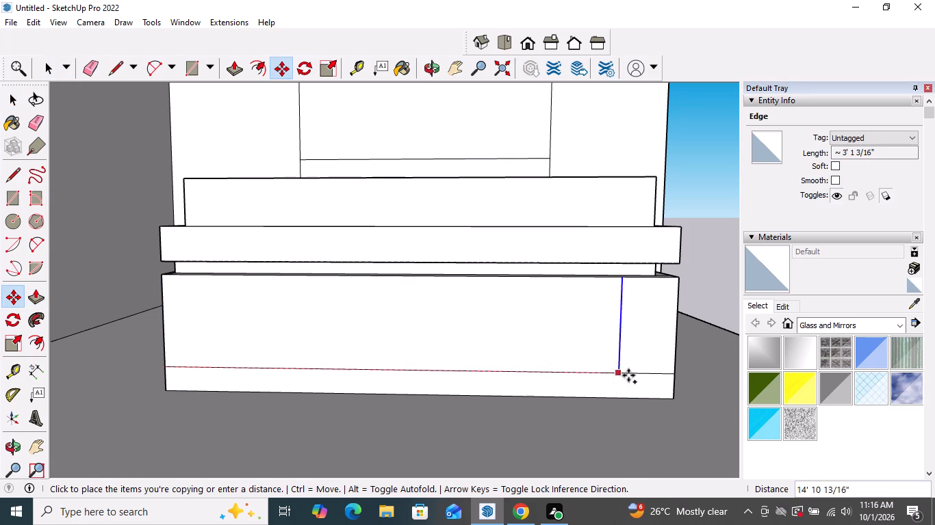
{"action": "left_click", "coordinate": [674, 374]}
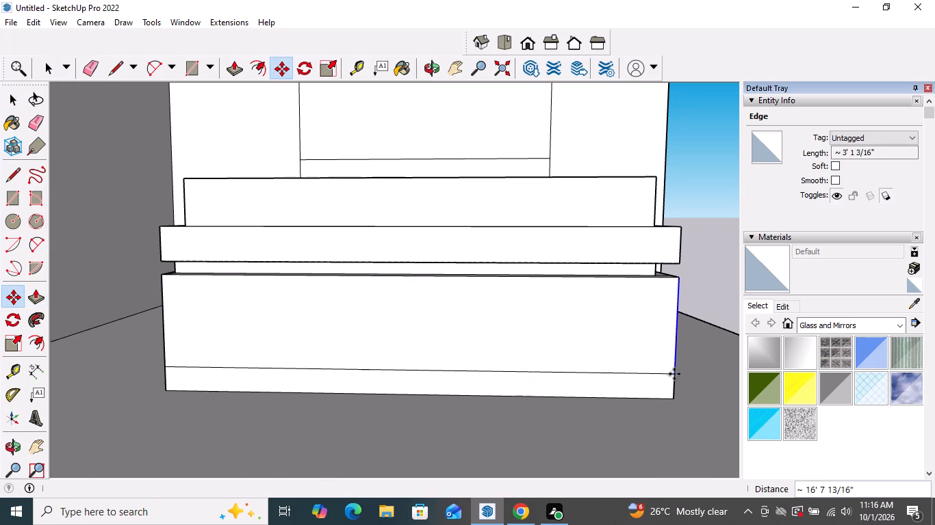
{"action": "key", "text": "shift+slash"}
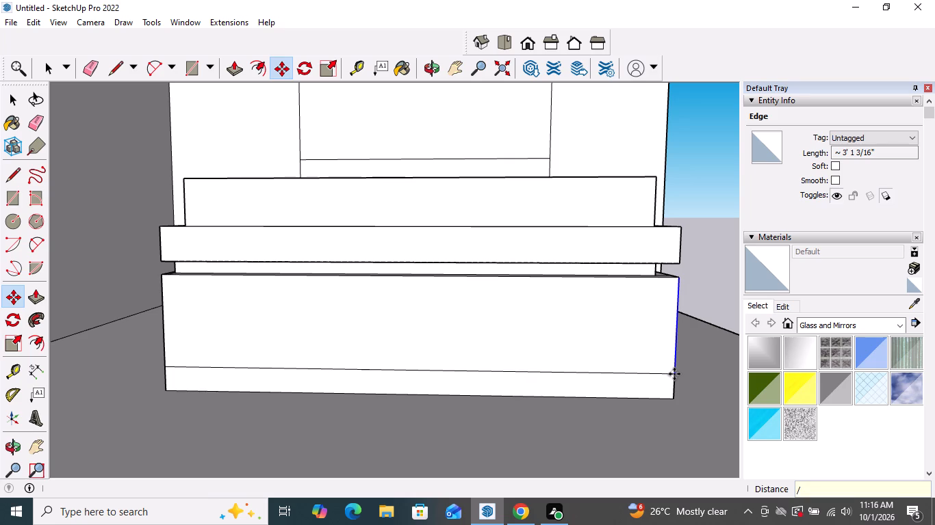
{"action": "type", "text": "40"}
{"action": "key", "text": "Return"}
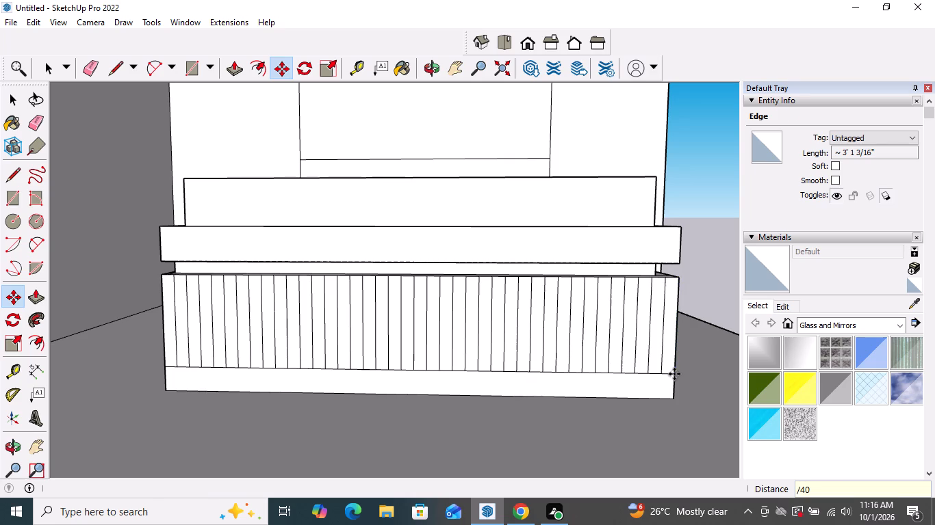
{"action": "key", "text": "space"}
Examine the slatted foot and open long side of the bed base up close and within the whole room.
{"action": "scroll", "coordinate": [674, 374], "scroll_direction": "up", "scroll_amount": 6}
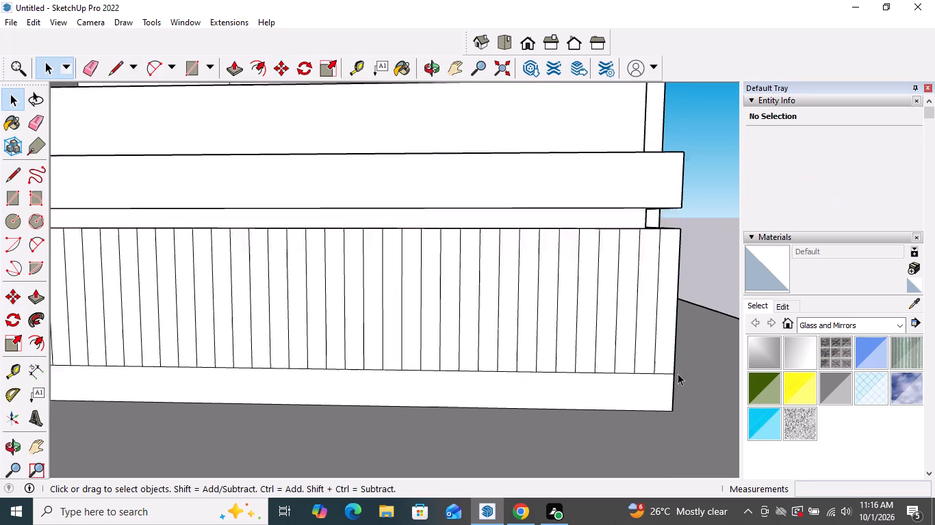
{"action": "scroll", "coordinate": [678, 373], "scroll_direction": "up", "scroll_amount": 1}
{"action": "scroll", "coordinate": [543, 334], "scroll_direction": "down", "scroll_amount": 16}
{"action": "middle_click_drag", "start_coordinate": [549, 336], "coordinate": [540, 342]}
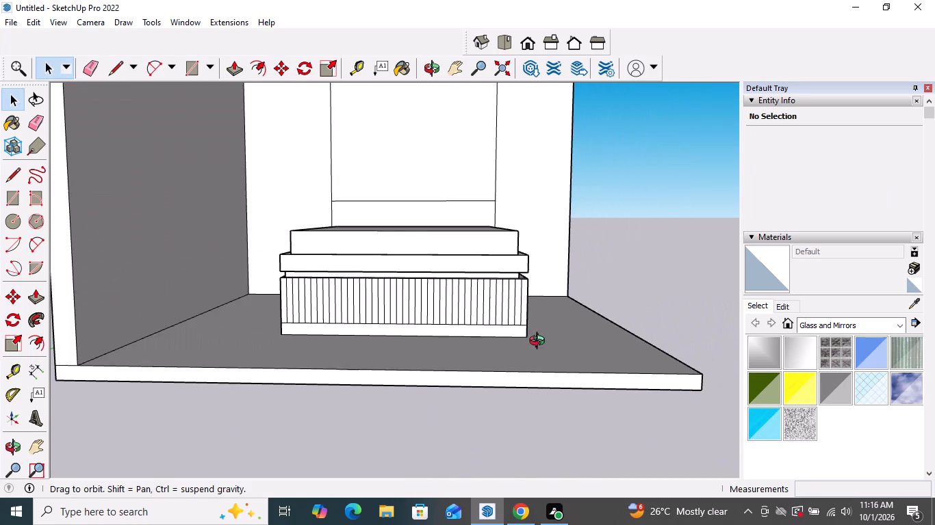
{"action": "middle_click_drag", "start_coordinate": [540, 342], "coordinate": [448, 399]}
{"action": "scroll", "coordinate": [413, 378], "scroll_direction": "down", "scroll_amount": 3}
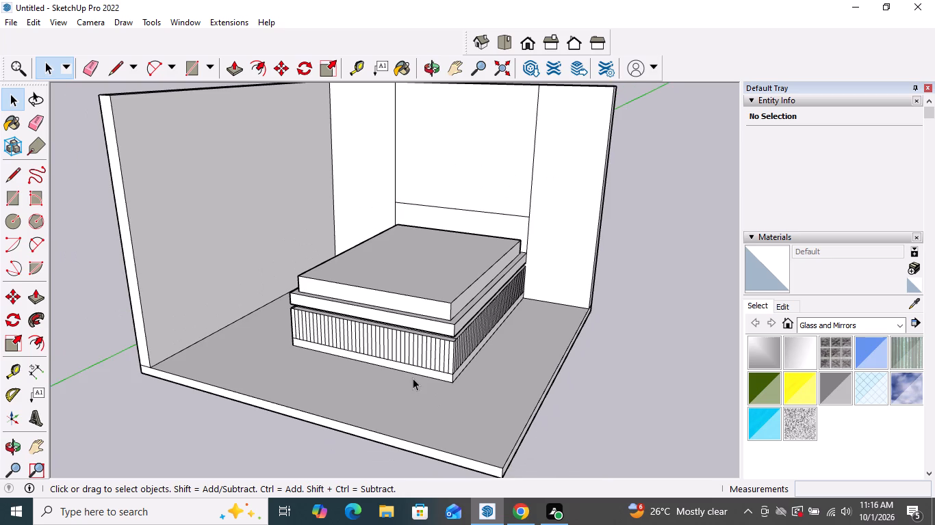
{"action": "scroll", "coordinate": [426, 301], "scroll_direction": "down", "scroll_amount": 4}
{"action": "middle_click_drag", "start_coordinate": [411, 350], "coordinate": [415, 374]}
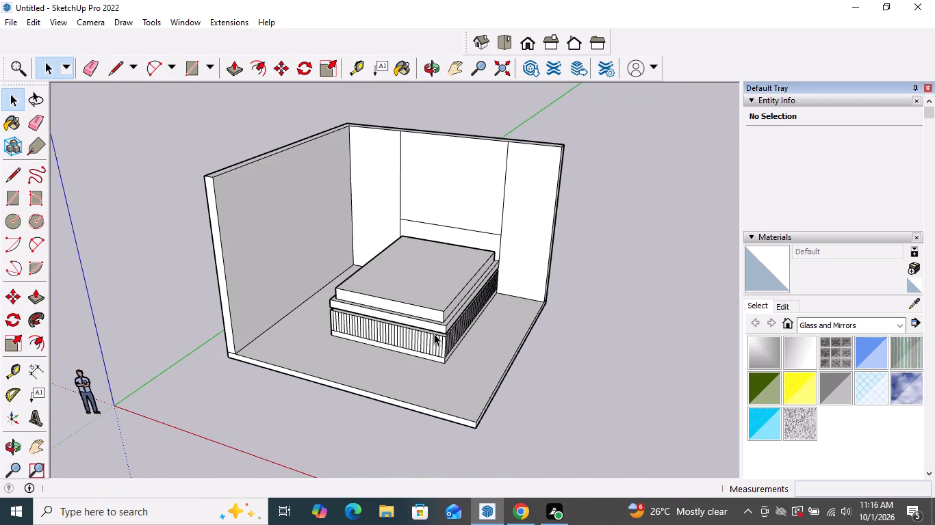
Draw tangent fillet arcs about 9 13/16" across on both foot-end corners of the mattress top.
{"action": "scroll", "coordinate": [379, 292], "scroll_direction": "up", "scroll_amount": 3}
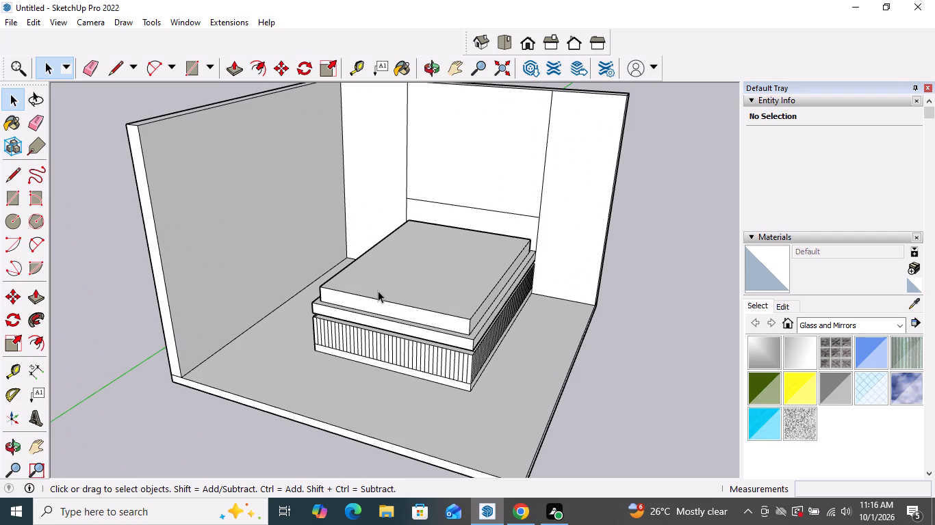
{"action": "middle_click_drag", "start_coordinate": [389, 308], "coordinate": [418, 408]}
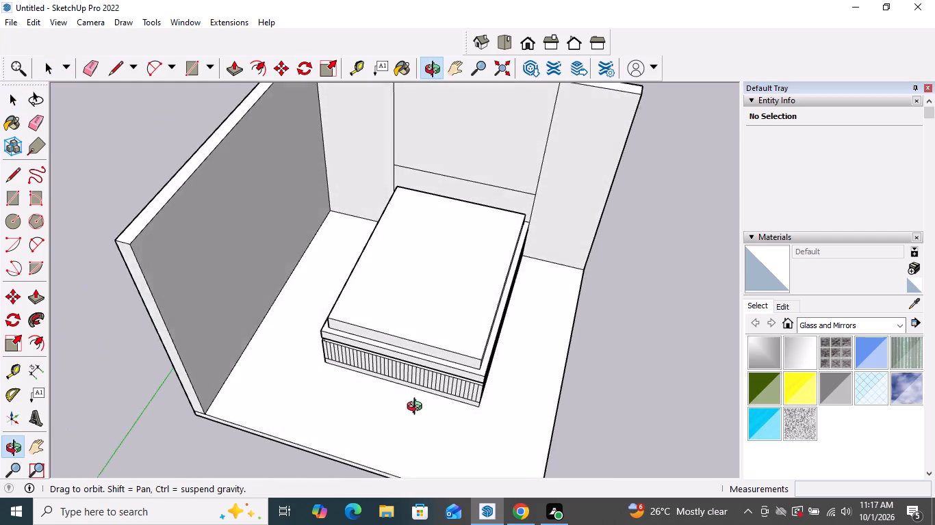
{"action": "middle_click_drag", "start_coordinate": [418, 408], "coordinate": [420, 429]}
{"action": "scroll", "coordinate": [496, 354], "scroll_direction": "up", "scroll_amount": 4}
{"action": "scroll", "coordinate": [437, 359], "scroll_direction": "up", "scroll_amount": 3}
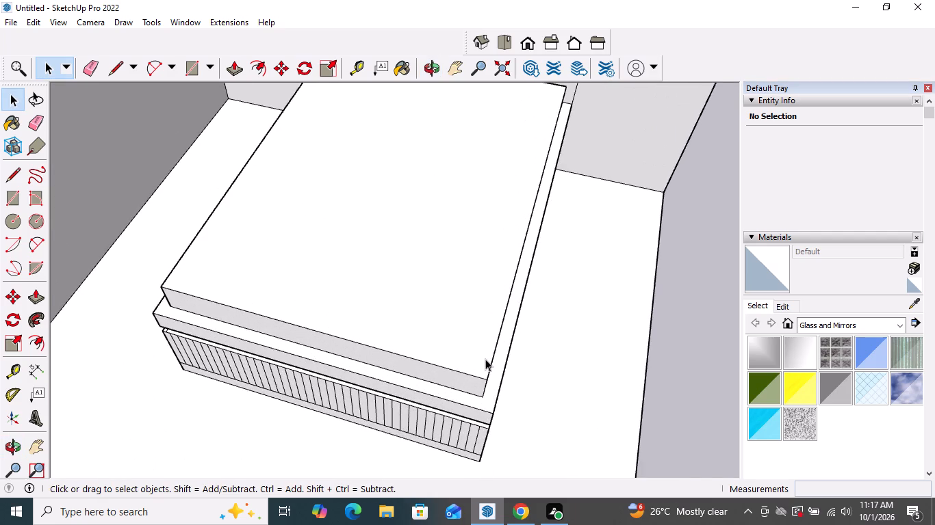
{"action": "scroll", "coordinate": [485, 359], "scroll_direction": "up", "scroll_amount": 4}
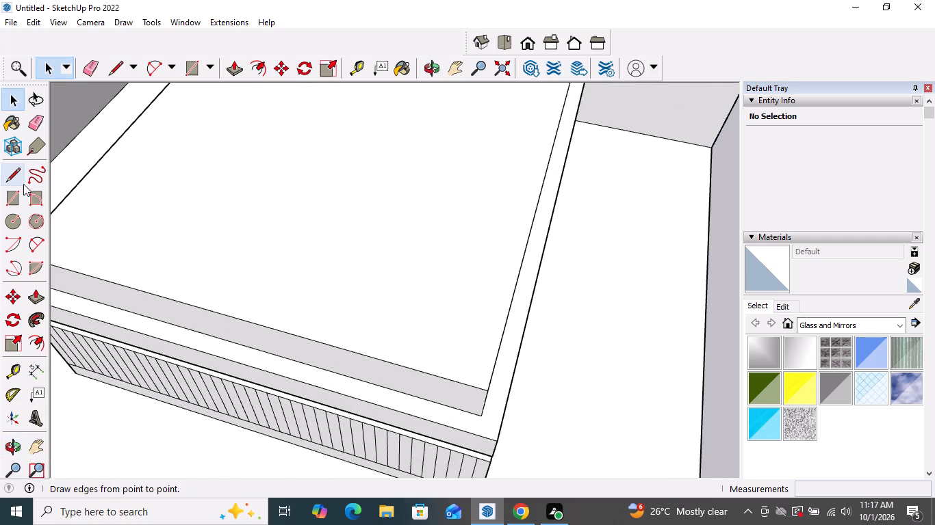
{"action": "left_click", "coordinate": [38, 241]}
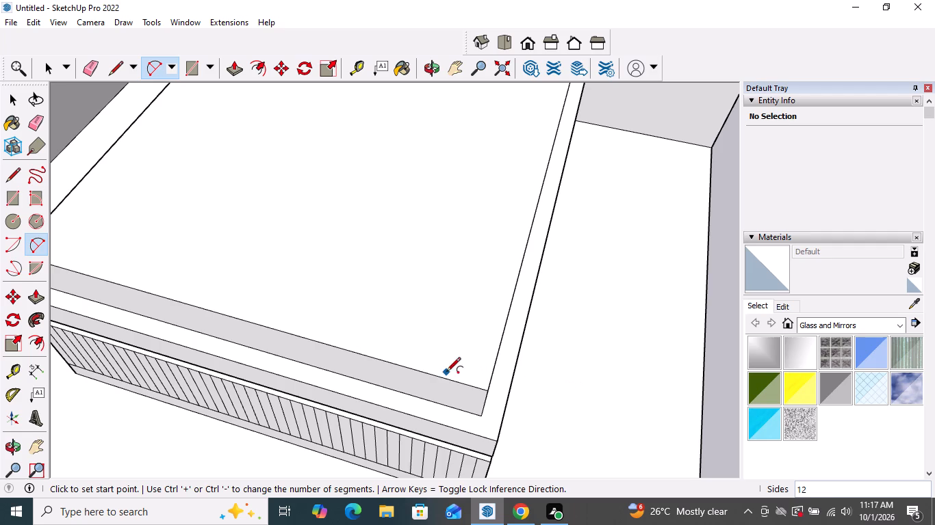
{"action": "left_click", "coordinate": [467, 383]}
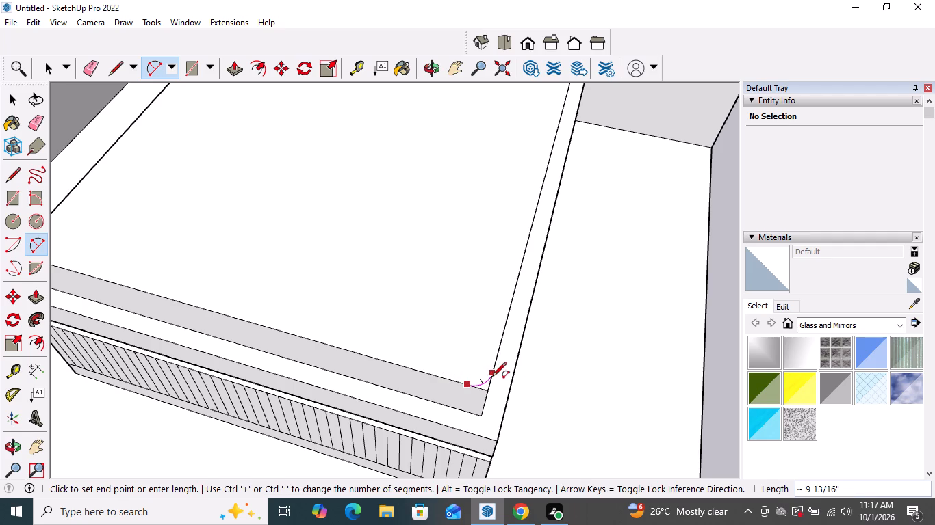
{"action": "double_click", "coordinate": [492, 376]}
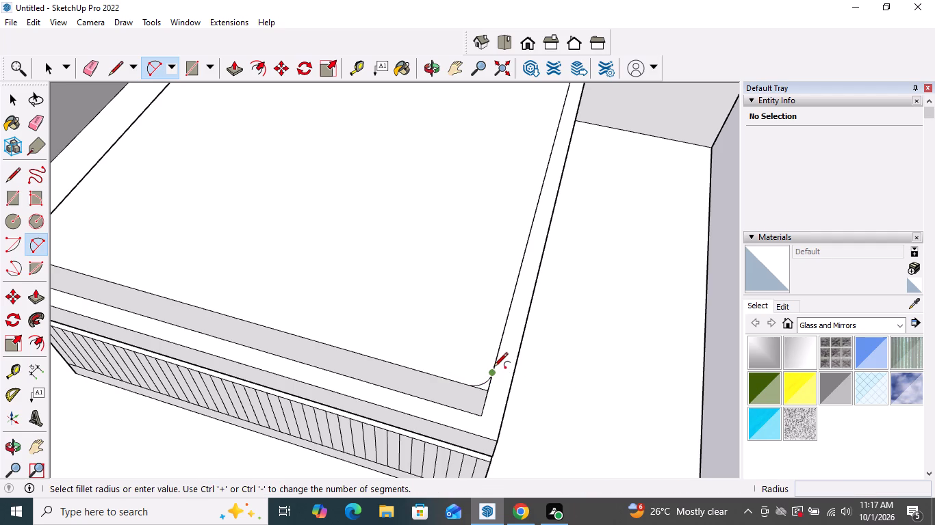
{"action": "scroll", "coordinate": [397, 339], "scroll_direction": "down", "scroll_amount": 2}
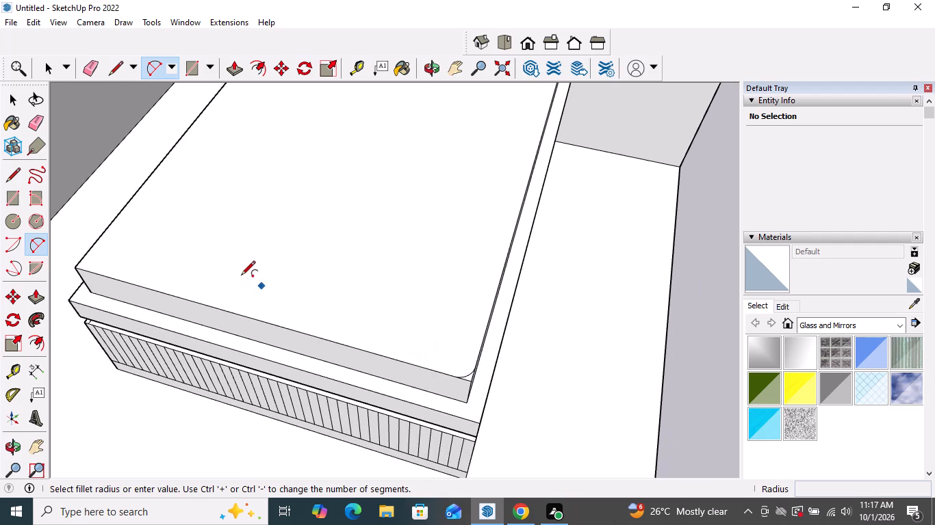
{"action": "left_click", "coordinate": [81, 256]}
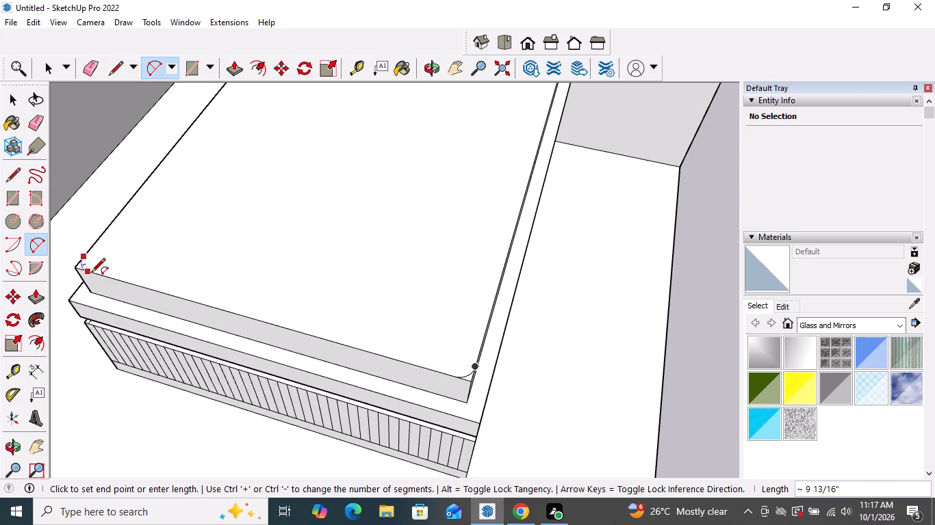
{"action": "double_click", "coordinate": [91, 273]}
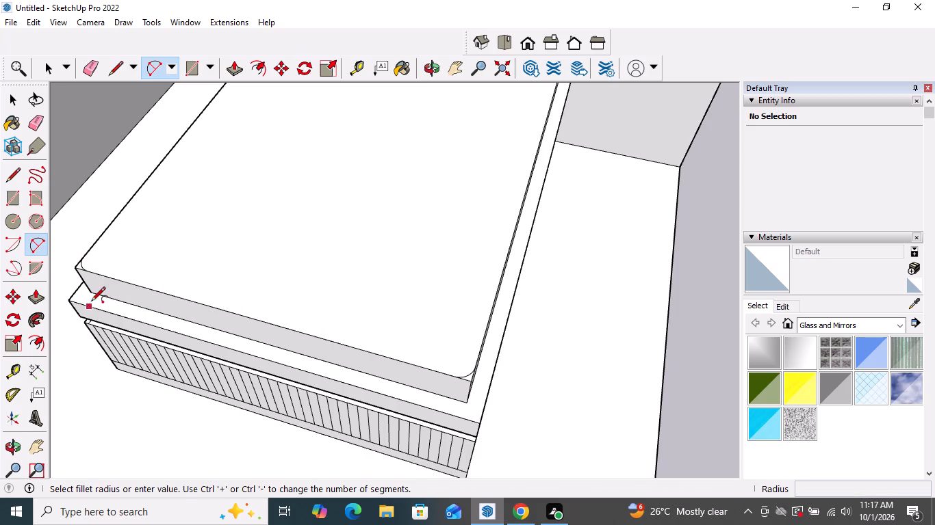
Push both rounded-off corner pieces at the mattress foot down 1' 7 1/16" to the top of the bed base.
{"action": "middle_click_drag", "start_coordinate": [167, 330], "coordinate": [281, 358]}
{"action": "key", "text": "space"}
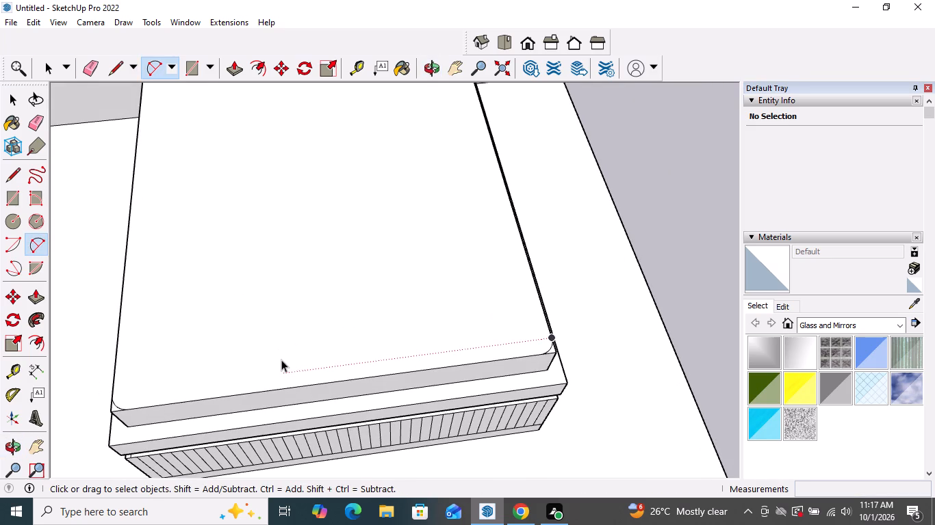
{"action": "left_click", "coordinate": [36, 301]}
{"action": "scroll", "coordinate": [83, 446], "scroll_direction": "up", "scroll_amount": 4}
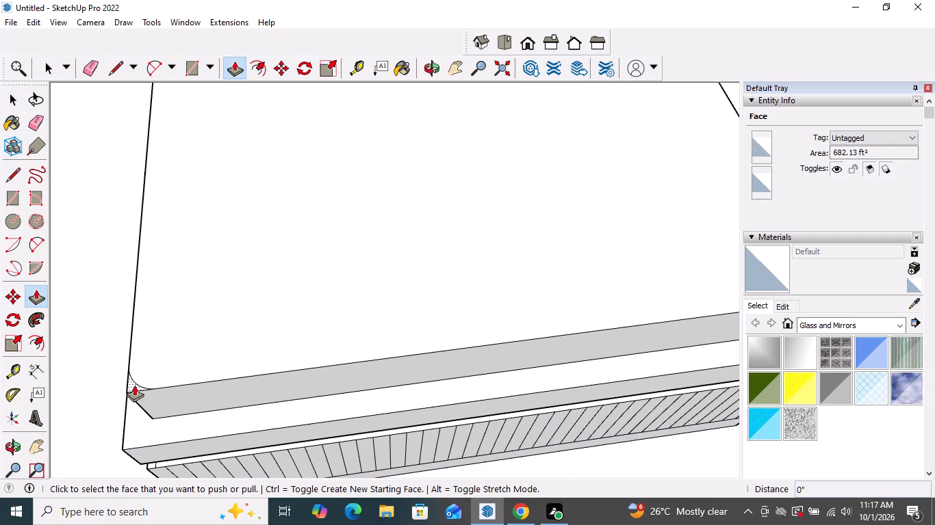
{"action": "left_click", "coordinate": [135, 383]}
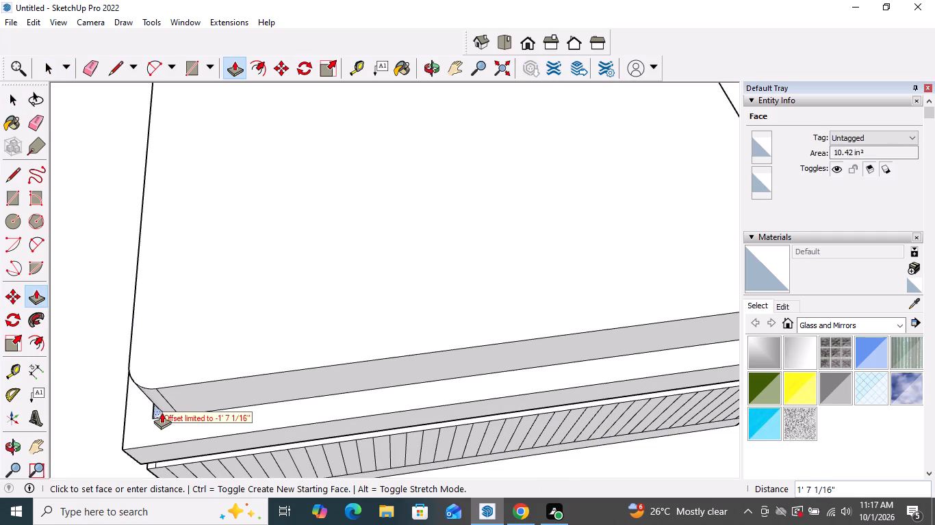
{"action": "left_click", "coordinate": [162, 412]}
{"action": "scroll", "coordinate": [90, 399], "scroll_direction": "down", "scroll_amount": 4}
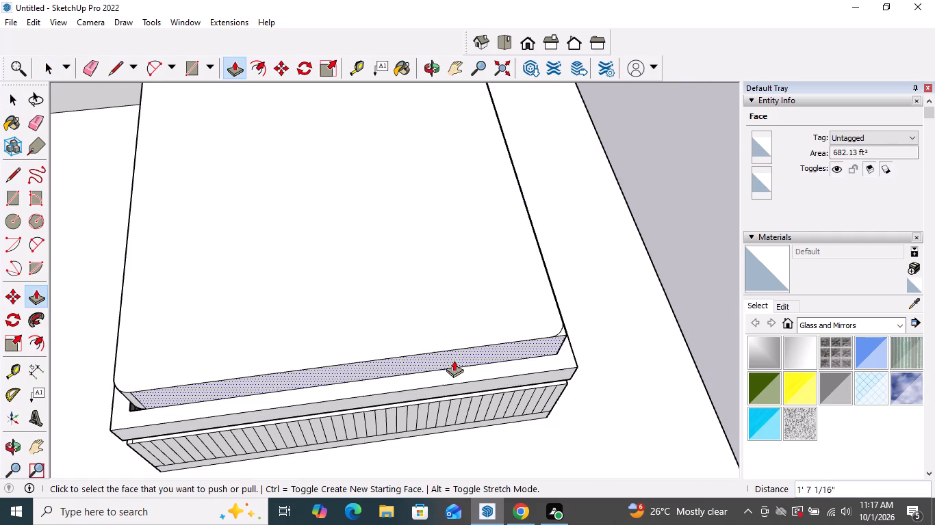
{"action": "scroll", "coordinate": [565, 325], "scroll_direction": "up", "scroll_amount": 4}
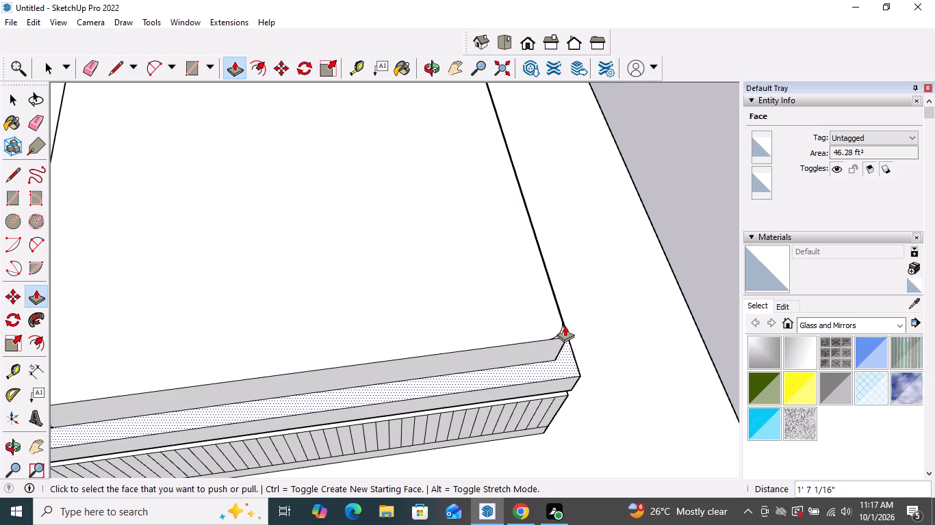
{"action": "left_click", "coordinate": [563, 330]}
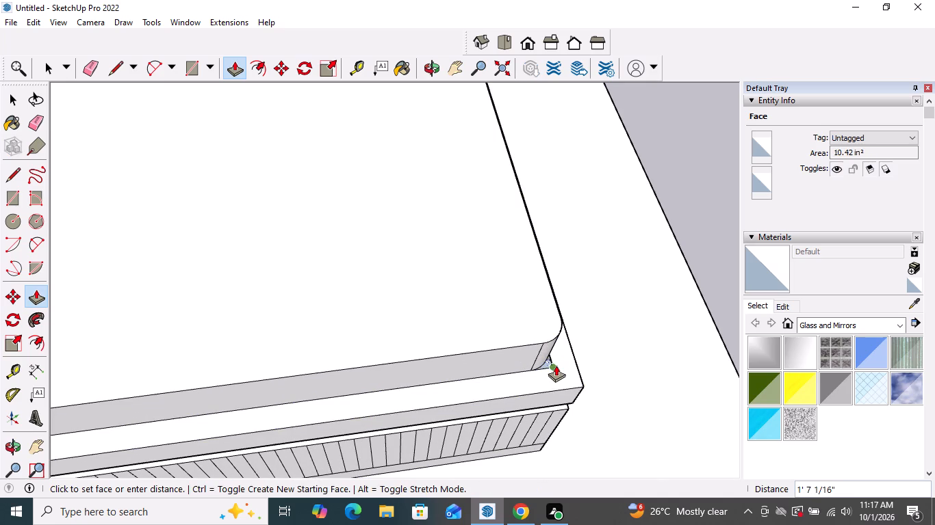
{"action": "left_click", "coordinate": [556, 365]}
Draw a short line along the hole's edge beneath the mattress's open-side foot corner to close the base top.
{"action": "middle_click_drag", "start_coordinate": [578, 366], "coordinate": [416, 355]}
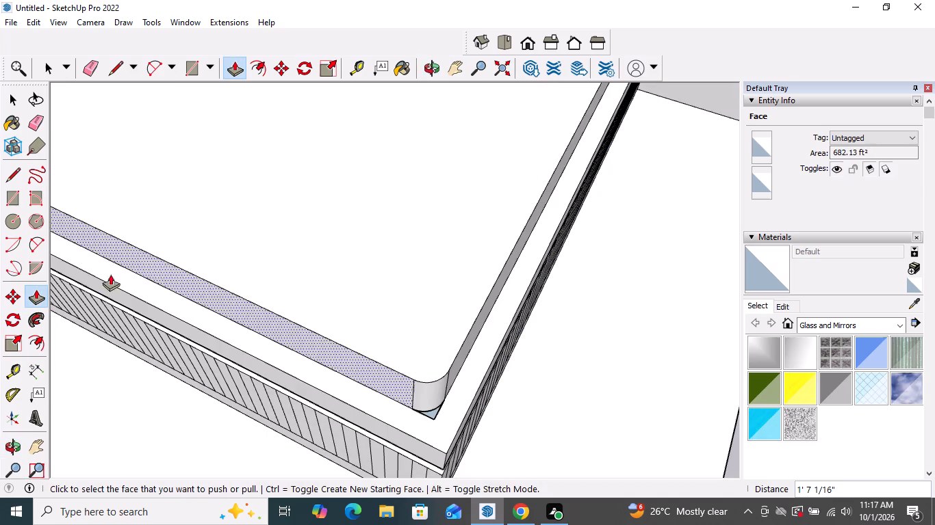
{"action": "left_click", "coordinate": [15, 181]}
{"action": "scroll", "coordinate": [413, 404], "scroll_direction": "up", "scroll_amount": 4}
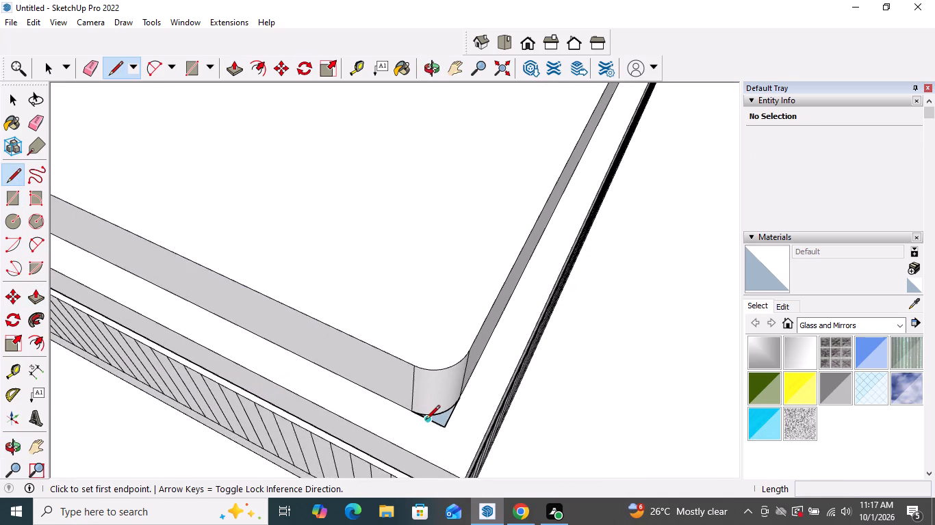
{"action": "scroll", "coordinate": [426, 420], "scroll_direction": "up", "scroll_amount": 3}
{"action": "left_click", "coordinate": [427, 418]}
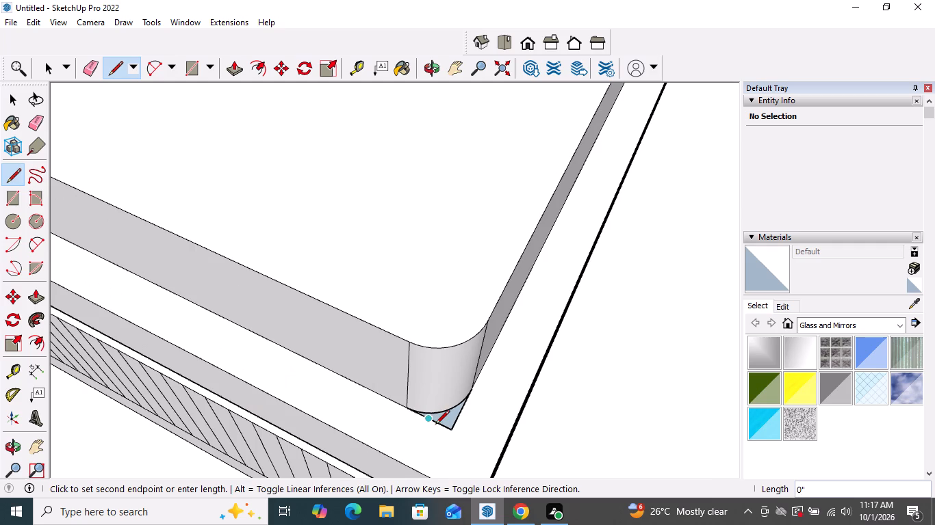
{"action": "left_click", "coordinate": [440, 425]}
Draw a short line along the hole's edge beneath the mattress's side-wall foot corner to close the base top.
{"action": "scroll", "coordinate": [476, 408], "scroll_direction": "down", "scroll_amount": 11}
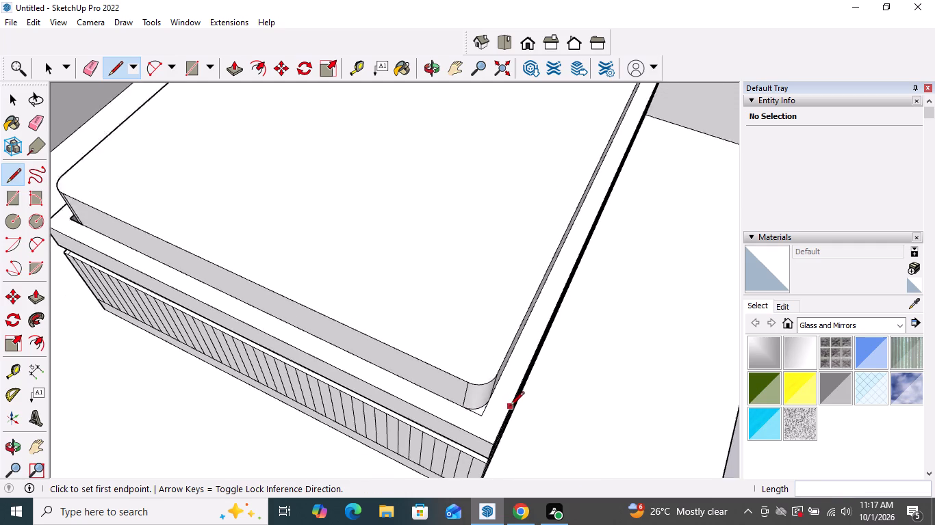
{"action": "scroll", "coordinate": [510, 407], "scroll_direction": "down", "scroll_amount": 1}
{"action": "scroll", "coordinate": [138, 254], "scroll_direction": "up", "scroll_amount": 7}
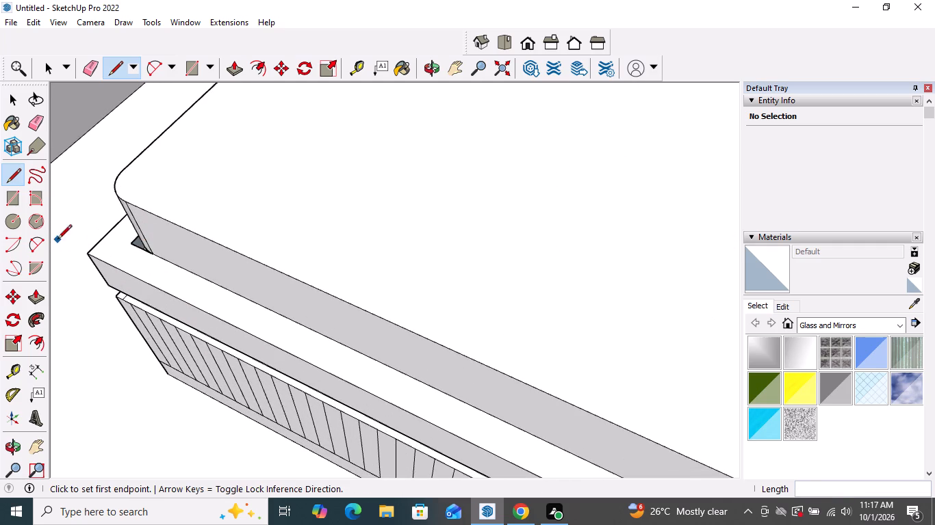
{"action": "middle_click_drag", "start_coordinate": [91, 265], "coordinate": [231, 301]}
{"action": "scroll", "coordinate": [159, 403], "scroll_direction": "up", "scroll_amount": 9}
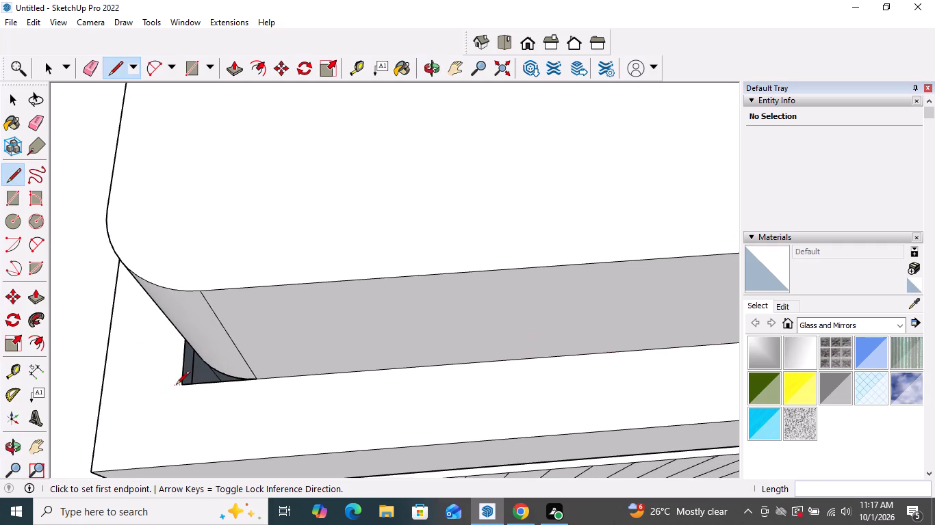
{"action": "left_click", "coordinate": [181, 383]}
{"action": "left_click", "coordinate": [201, 384]}
{"action": "scroll", "coordinate": [201, 384], "scroll_direction": "down", "scroll_amount": 2}
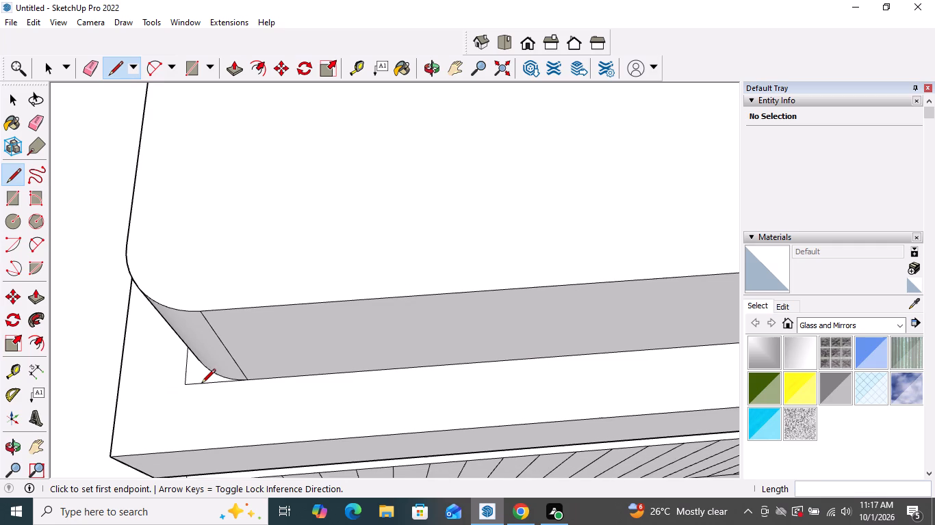
Erase the leftover square-corner edges on the base top at the mattress's side-wall foot corner.
{"action": "key", "text": "space"}
{"action": "scroll", "coordinate": [185, 377], "scroll_direction": "up", "scroll_amount": 3}
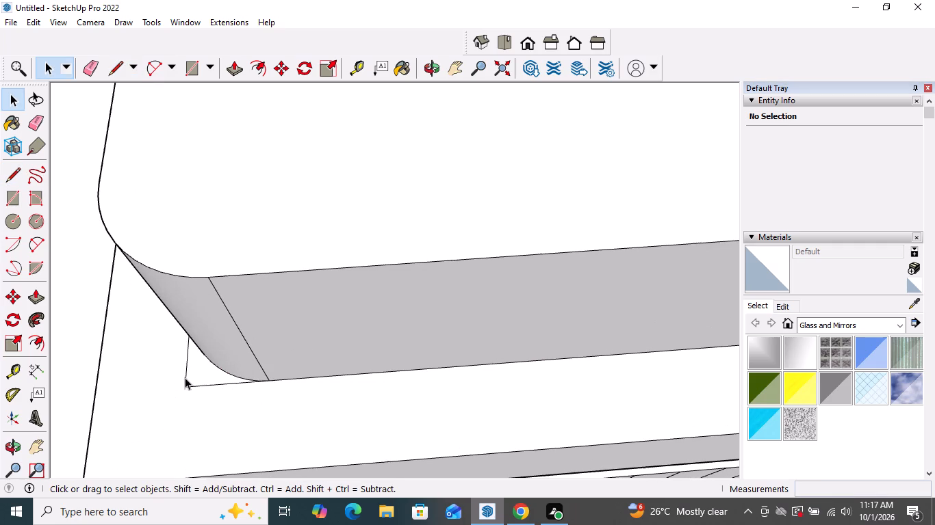
{"action": "left_click", "coordinate": [34, 122]}
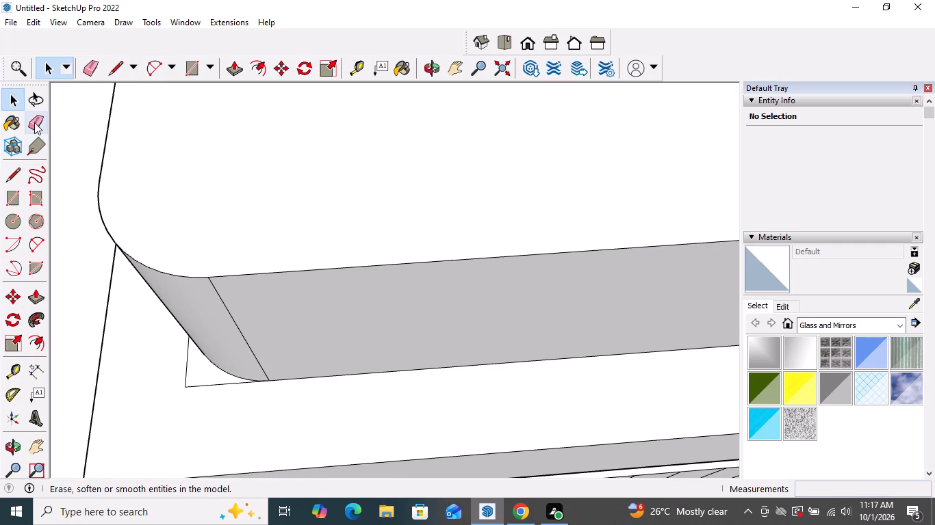
{"action": "left_click", "coordinate": [186, 387]}
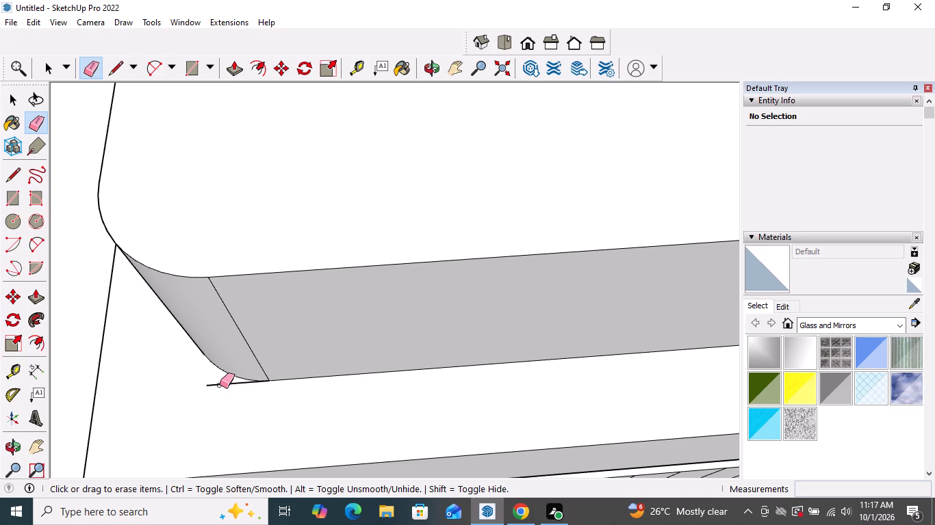
{"action": "left_click", "coordinate": [220, 383]}
Erase the leftover square-corner edges on the base top at the mattress's open-side foot corner.
{"action": "middle_click_drag", "start_coordinate": [157, 394], "coordinate": [259, 386]}
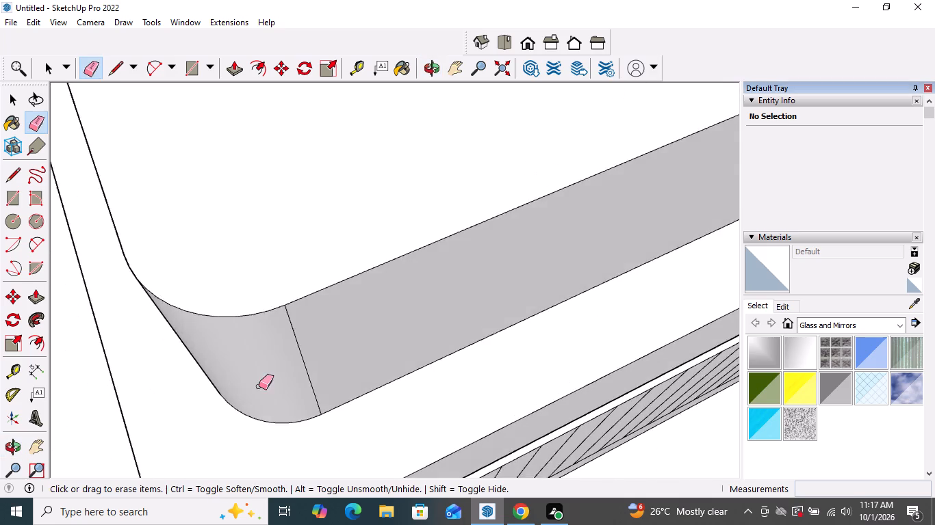
{"action": "scroll", "coordinate": [241, 386], "scroll_direction": "down", "scroll_amount": 15}
{"action": "scroll", "coordinate": [144, 390], "scroll_direction": "down", "scroll_amount": 10}
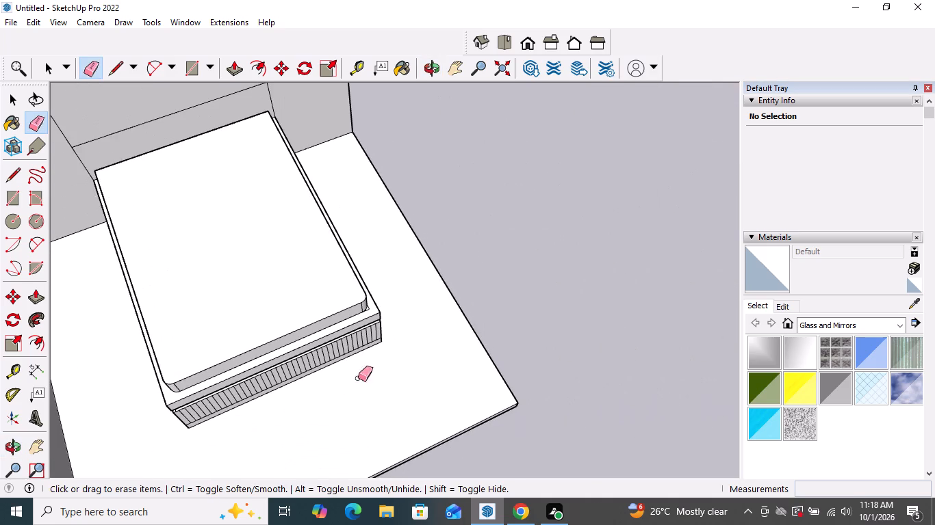
{"action": "middle_click_drag", "start_coordinate": [379, 343], "coordinate": [313, 349]}
{"action": "scroll", "coordinate": [363, 297], "scroll_direction": "up", "scroll_amount": 10}
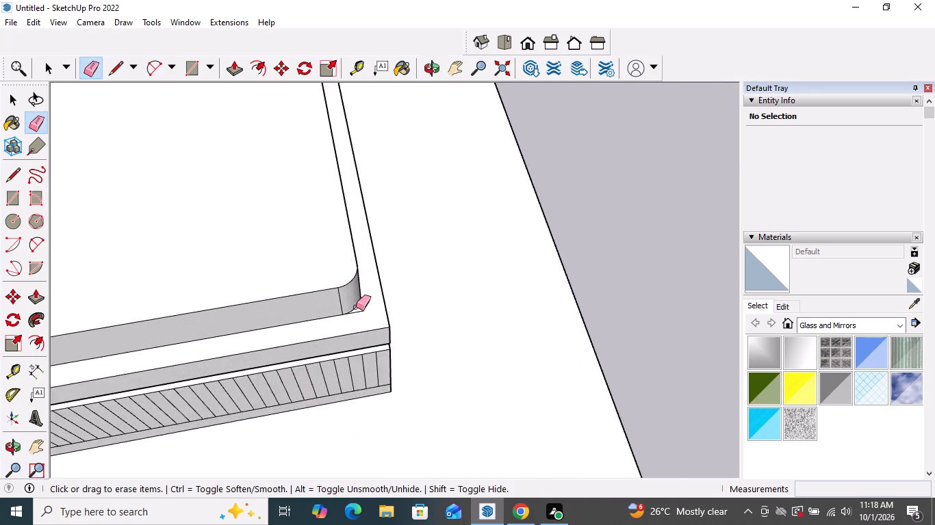
{"action": "scroll", "coordinate": [356, 307], "scroll_direction": "up", "scroll_amount": 12}
{"action": "left_click", "coordinate": [380, 323]}
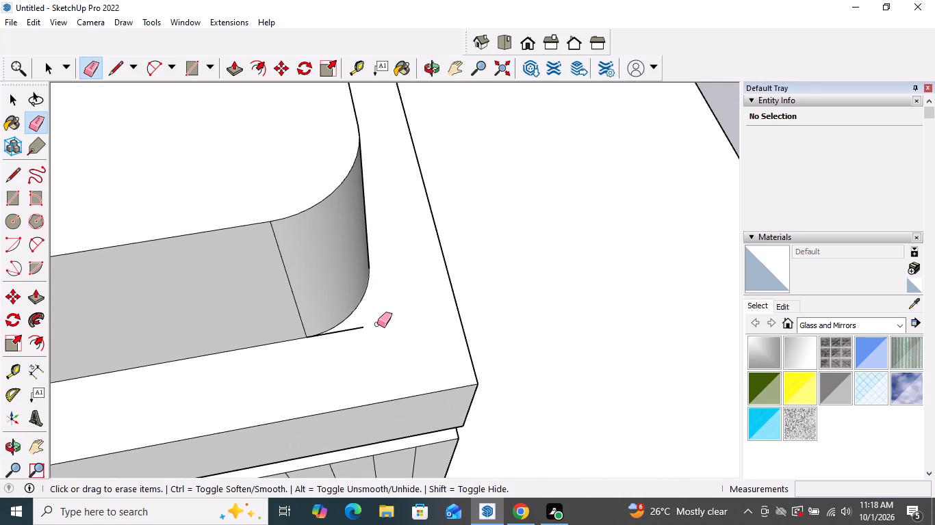
{"action": "left_click", "coordinate": [360, 327]}
{"action": "scroll", "coordinate": [364, 325], "scroll_direction": "down", "scroll_amount": 4}
{"action": "scroll", "coordinate": [349, 333], "scroll_direction": "up", "scroll_amount": 6}
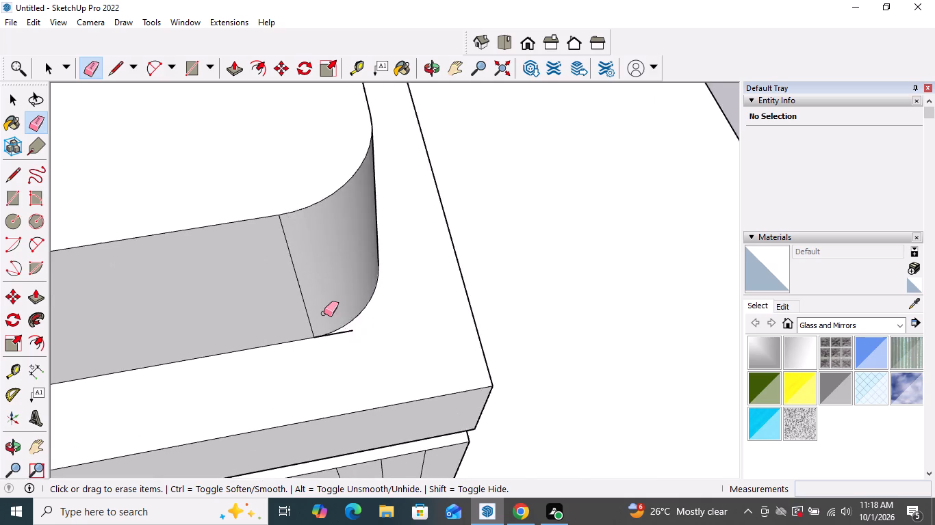
{"action": "scroll", "coordinate": [324, 313], "scroll_direction": "up", "scroll_amount": 3}
{"action": "left_click", "coordinate": [366, 339]}
{"action": "scroll", "coordinate": [372, 356], "scroll_direction": "down", "scroll_amount": 8}
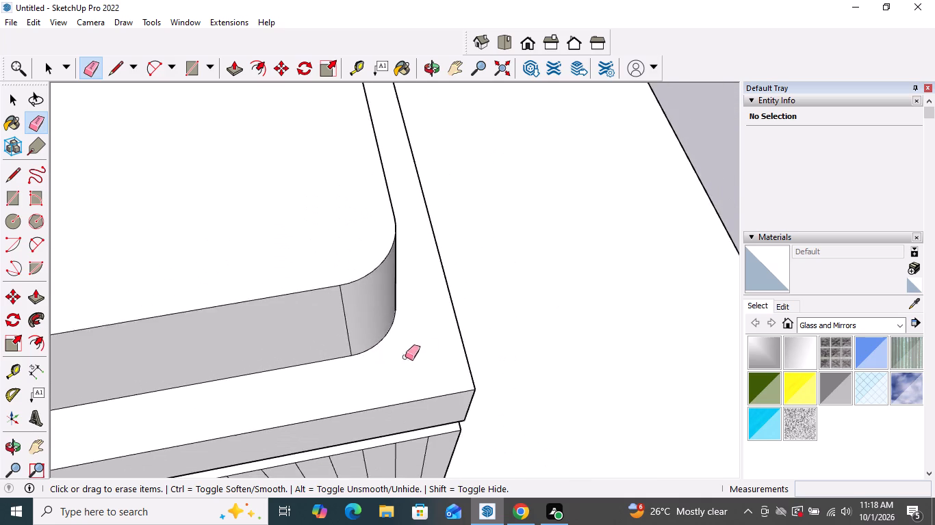
Push the mattress top face down about 4 7/16" to make the mattress thinner.
{"action": "scroll", "coordinate": [405, 357], "scroll_direction": "down", "scroll_amount": 17}
{"action": "middle_click_drag", "start_coordinate": [455, 431], "coordinate": [414, 314]}
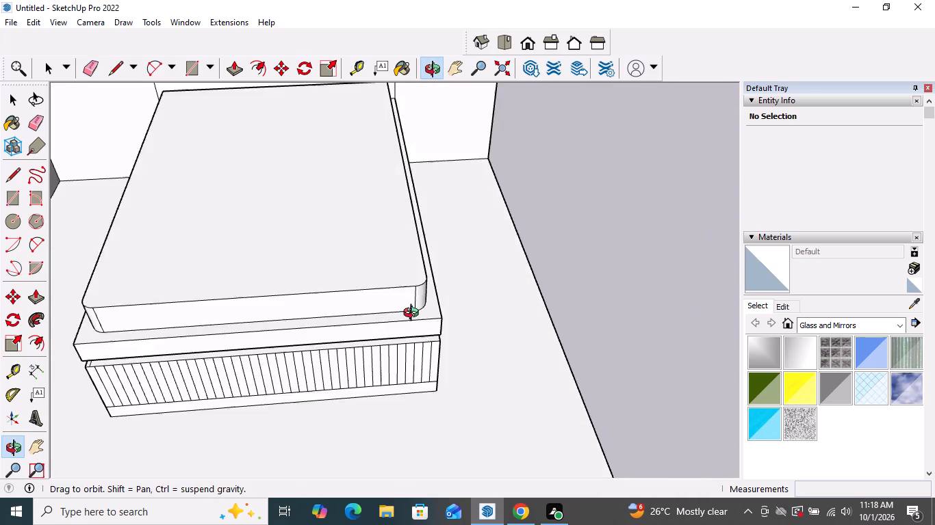
{"action": "middle_click_drag", "start_coordinate": [414, 314], "coordinate": [346, 246]}
{"action": "scroll", "coordinate": [342, 190], "scroll_direction": "up", "scroll_amount": 2}
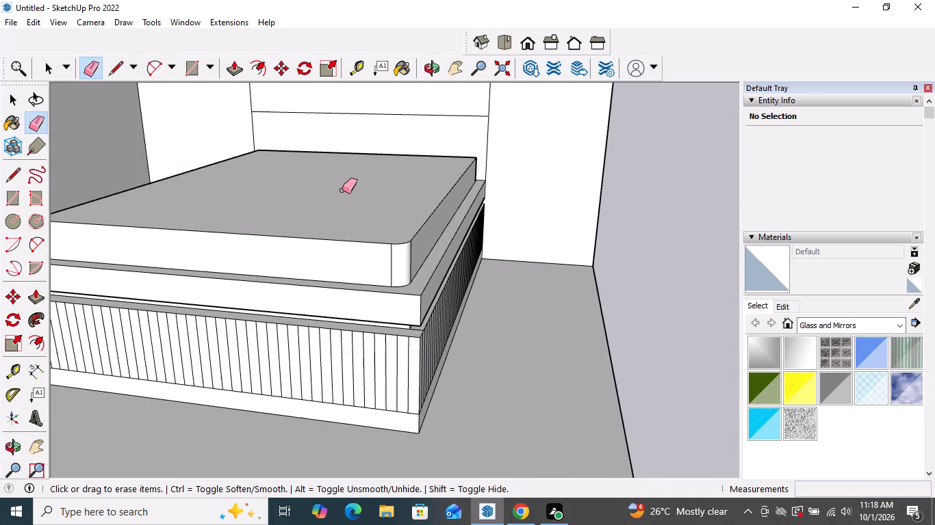
{"action": "left_click", "coordinate": [33, 296]}
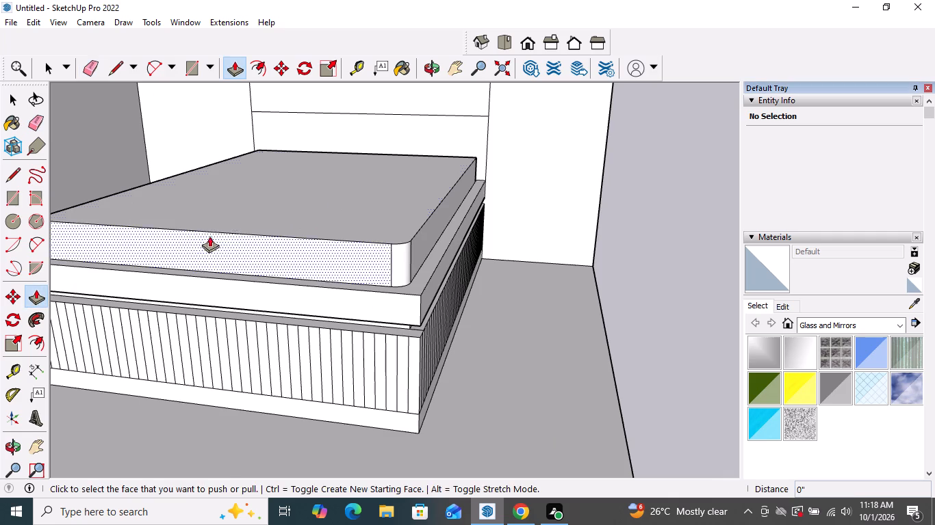
{"action": "left_click", "coordinate": [266, 194]}
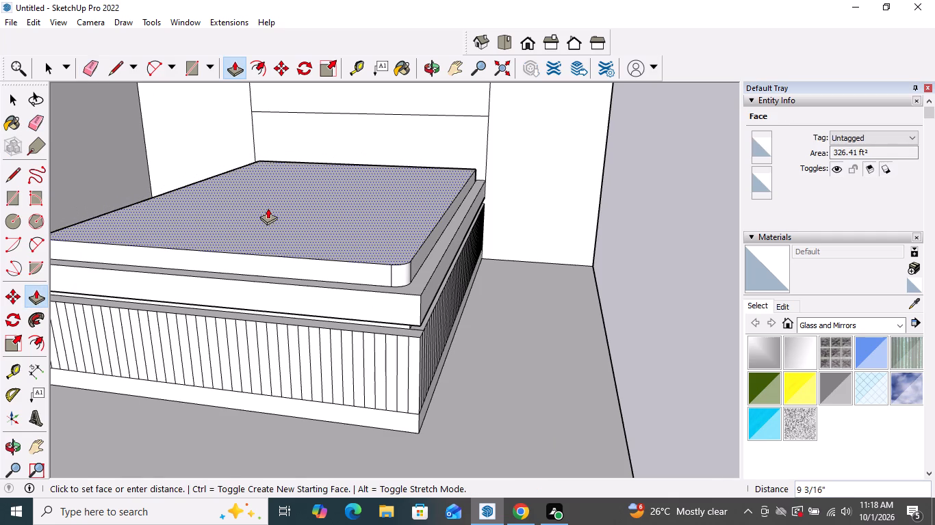
{"action": "left_click", "coordinate": [268, 202]}
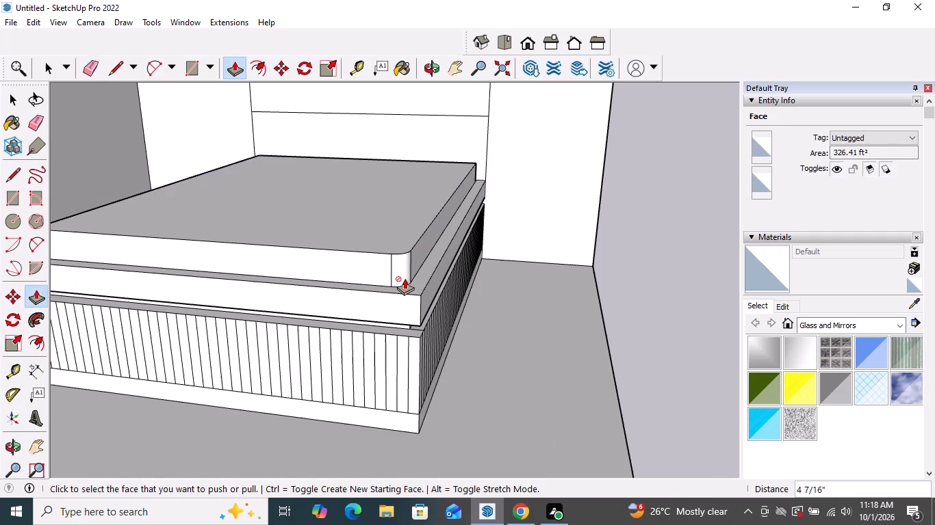
Push the base's top ledge around the mattress down about 5 1/4".
{"action": "scroll", "coordinate": [413, 280], "scroll_direction": "up", "scroll_amount": 1}
{"action": "middle_click_drag", "start_coordinate": [413, 279], "coordinate": [418, 365]}
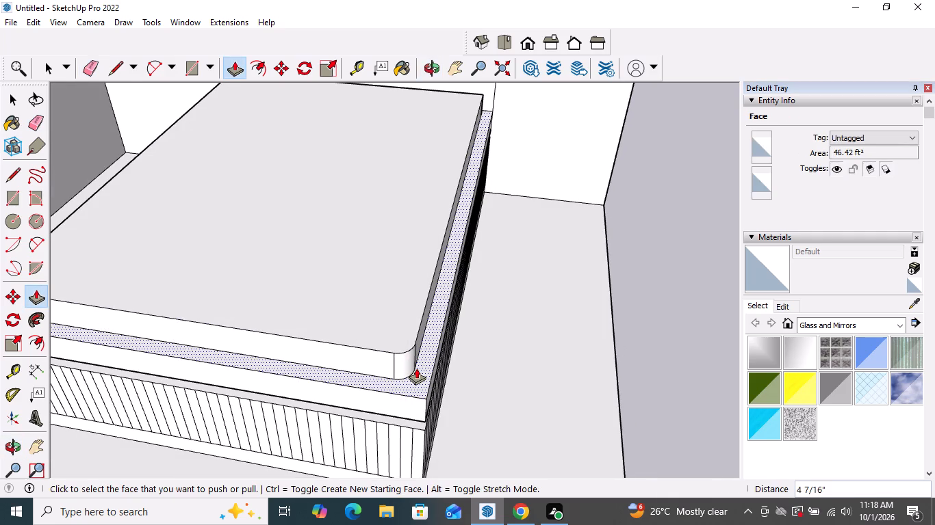
{"action": "left_click", "coordinate": [416, 369]}
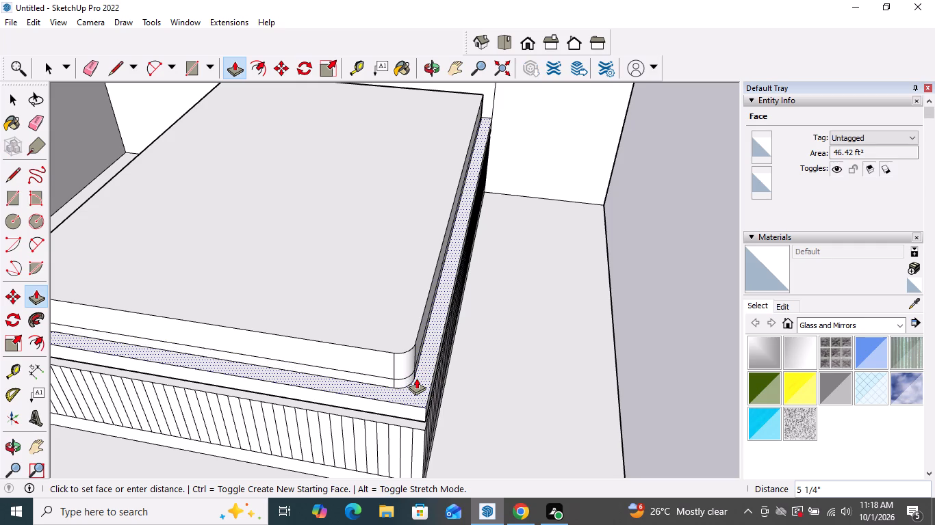
{"action": "left_click", "coordinate": [416, 378]}
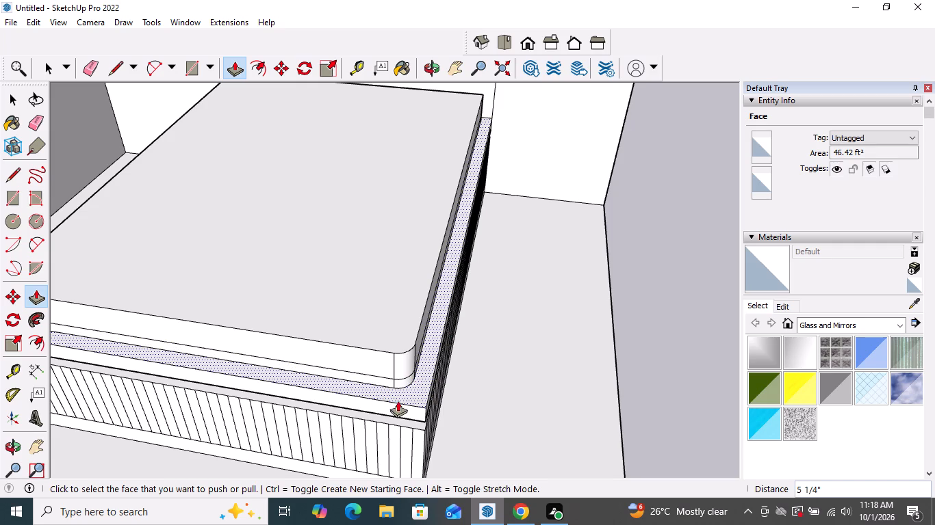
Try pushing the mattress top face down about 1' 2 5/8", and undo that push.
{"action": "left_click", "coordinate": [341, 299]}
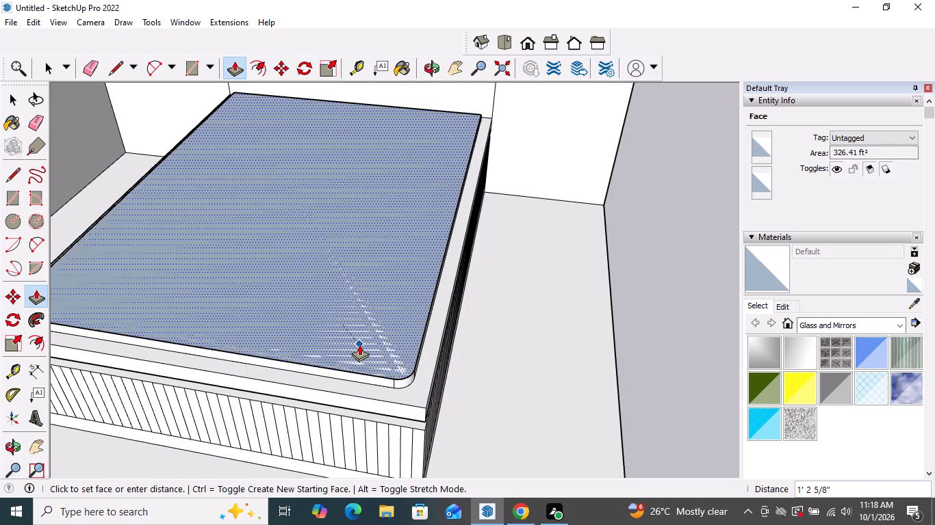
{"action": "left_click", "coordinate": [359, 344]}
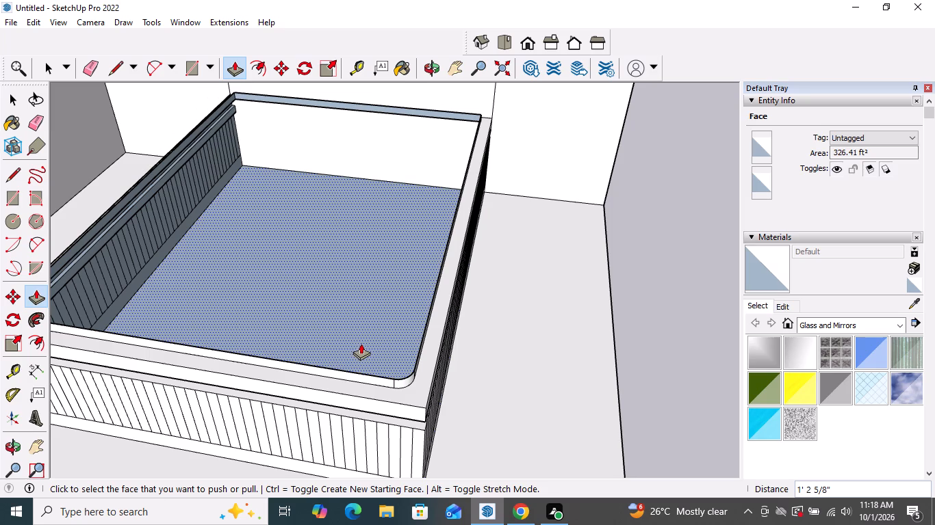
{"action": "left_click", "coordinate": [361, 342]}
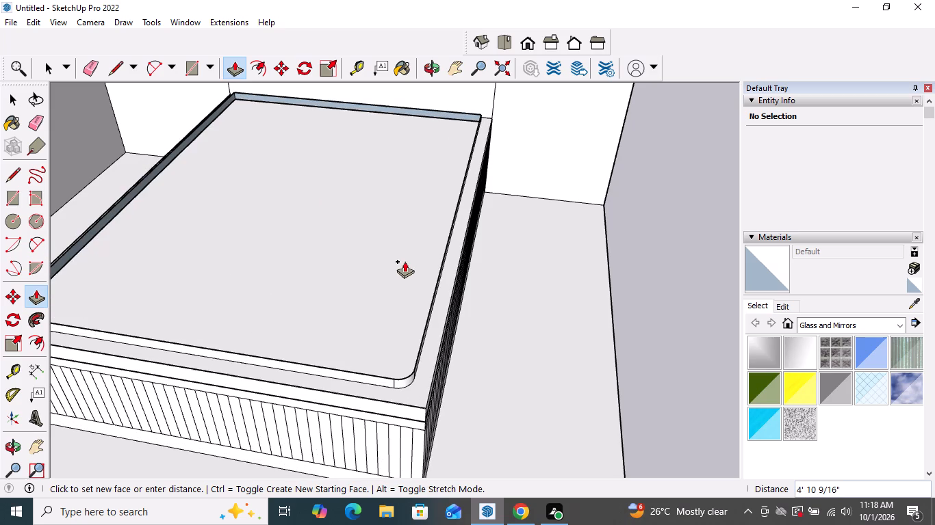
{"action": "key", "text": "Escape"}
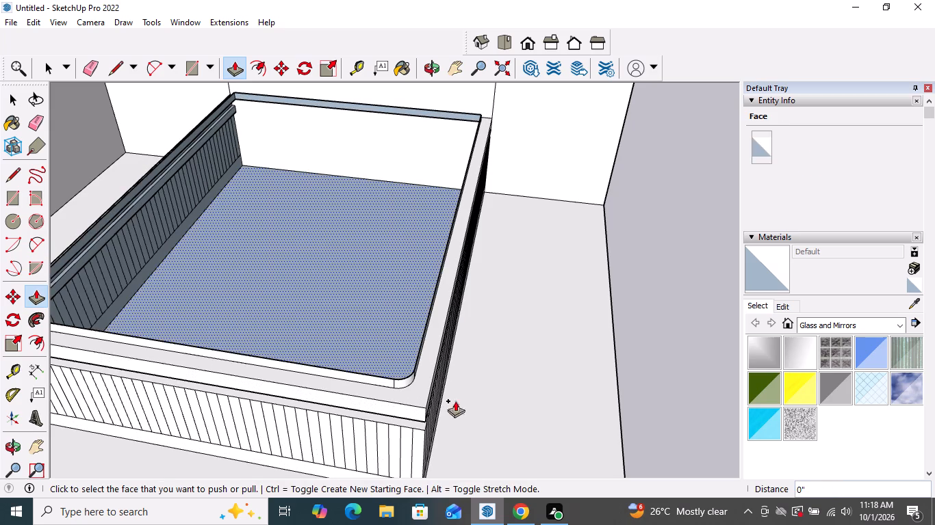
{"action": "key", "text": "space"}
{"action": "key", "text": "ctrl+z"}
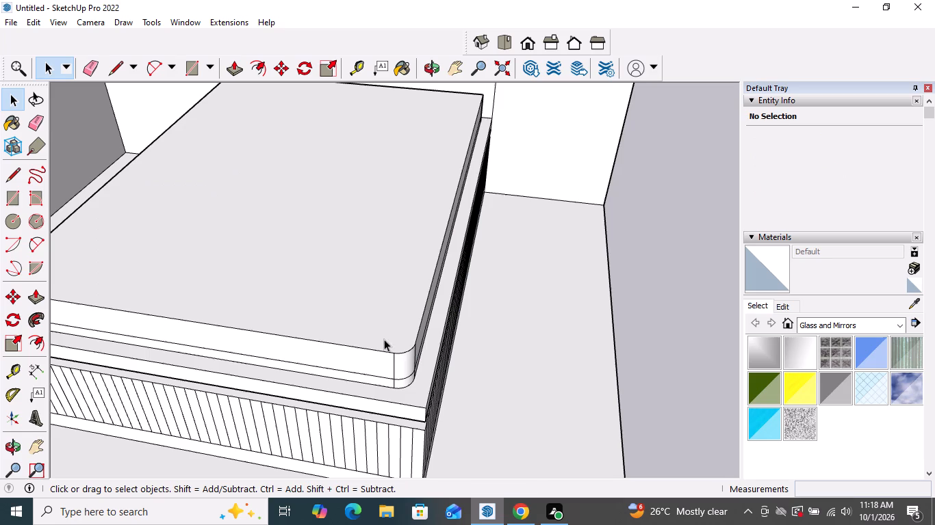
Undo the last push on the base's top ledge around the mattress.
{"action": "key", "text": "ctrl+z"}
Push the slatted section's top ledge under the groove at the bed's foot down 7 7/16".
{"action": "scroll", "coordinate": [387, 375], "scroll_direction": "down", "scroll_amount": 4}
{"action": "middle_click_drag", "start_coordinate": [413, 385], "coordinate": [425, 260]}
{"action": "scroll", "coordinate": [402, 329], "scroll_direction": "down", "scroll_amount": 8}
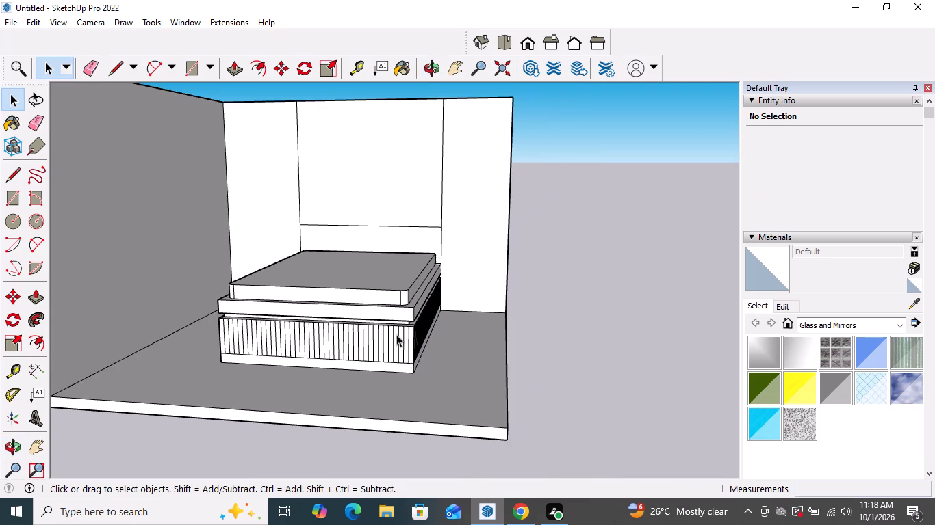
{"action": "middle_click_drag", "start_coordinate": [392, 312], "coordinate": [305, 364]}
{"action": "scroll", "coordinate": [304, 364], "scroll_direction": "down", "scroll_amount": 1}
{"action": "scroll", "coordinate": [322, 351], "scroll_direction": "up", "scroll_amount": 3}
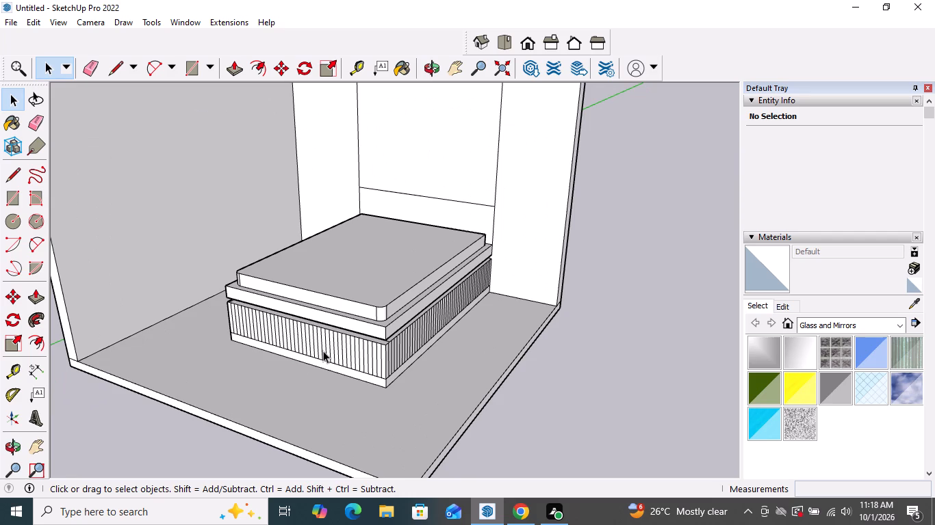
{"action": "scroll", "coordinate": [336, 278], "scroll_direction": "up", "scroll_amount": 3}
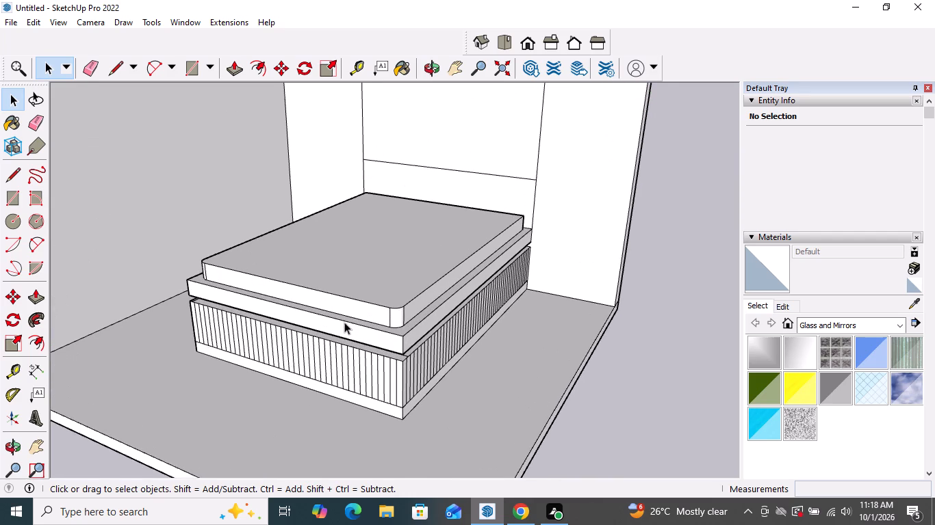
{"action": "middle_click_drag", "start_coordinate": [343, 323], "coordinate": [326, 355]}
{"action": "scroll", "coordinate": [337, 383], "scroll_direction": "up", "scroll_amount": 5}
{"action": "middle_click_drag", "start_coordinate": [372, 377], "coordinate": [372, 377]}
{"action": "scroll", "coordinate": [372, 377], "scroll_direction": "up", "scroll_amount": 1}
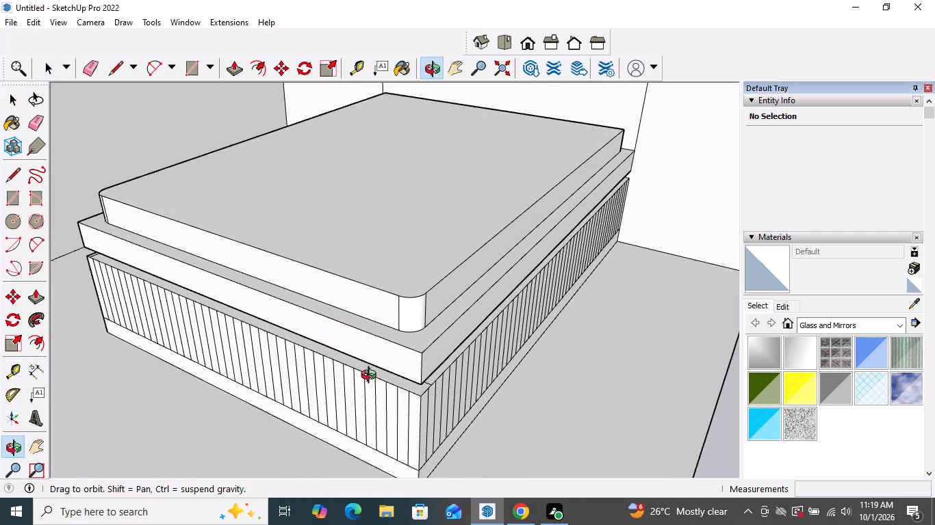
{"action": "middle_click_drag", "start_coordinate": [372, 377], "coordinate": [368, 286]}
{"action": "scroll", "coordinate": [368, 286], "scroll_direction": "down", "scroll_amount": 1}
{"action": "scroll", "coordinate": [398, 271], "scroll_direction": "up", "scroll_amount": 5}
{"action": "middle_click_drag", "start_coordinate": [389, 294], "coordinate": [389, 298]}
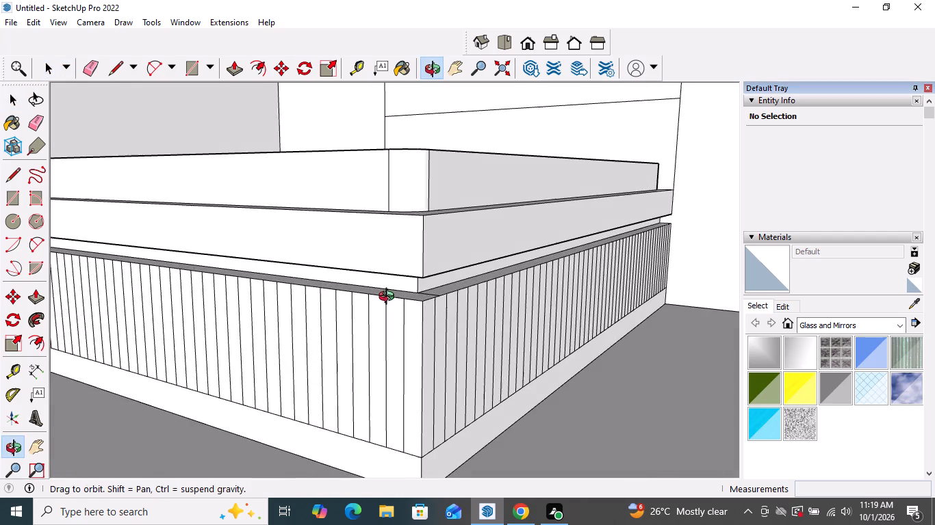
{"action": "middle_click_drag", "start_coordinate": [389, 298], "coordinate": [385, 303]}
{"action": "left_click", "coordinate": [43, 301]}
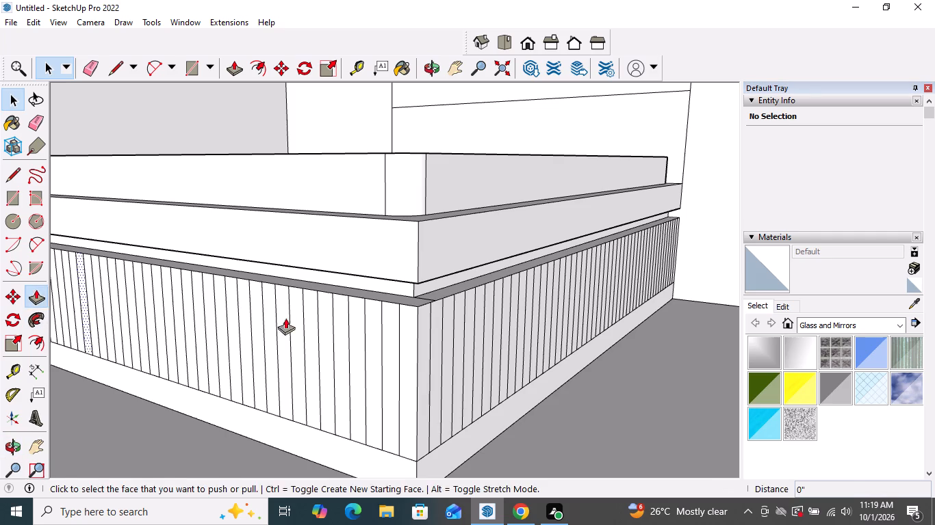
{"action": "middle_click_drag", "start_coordinate": [324, 316], "coordinate": [316, 335]}
{"action": "left_click", "coordinate": [363, 308]}
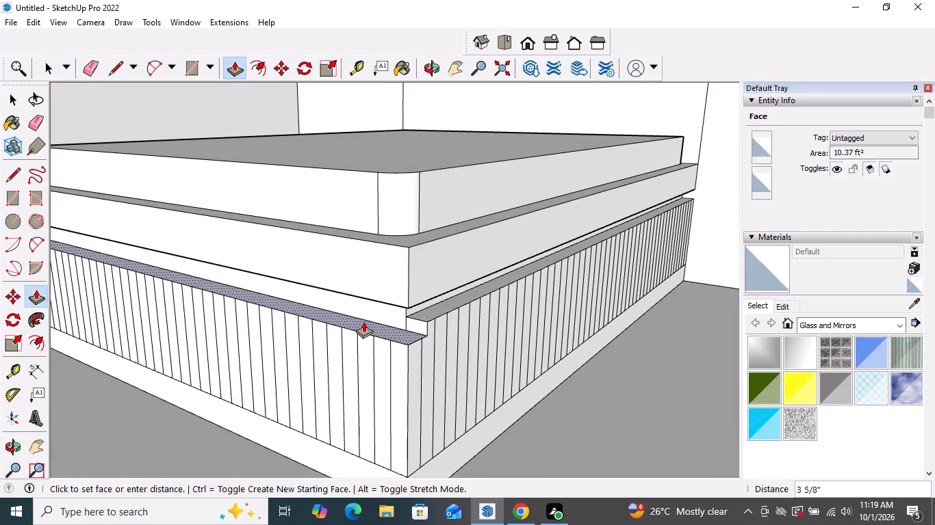
{"action": "left_click", "coordinate": [363, 336]}
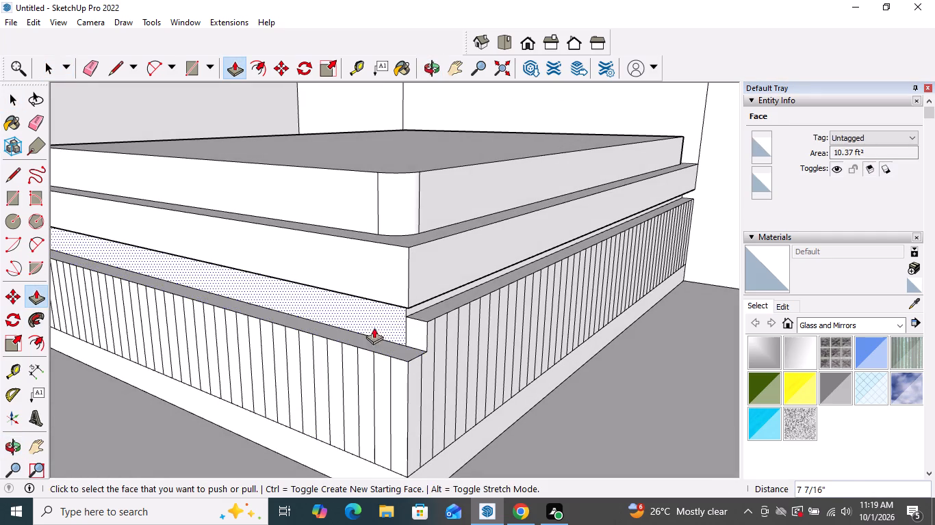
Push the slatted section's top ledge along the bed's open side down 7 7/16", level with the foot ledge.
{"action": "left_click", "coordinate": [425, 307]}
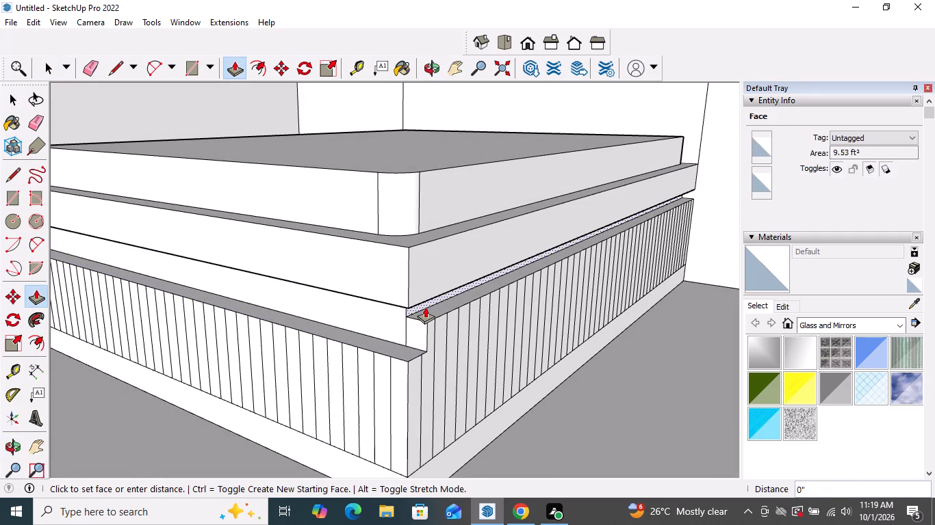
{"action": "key", "text": "Escape"}
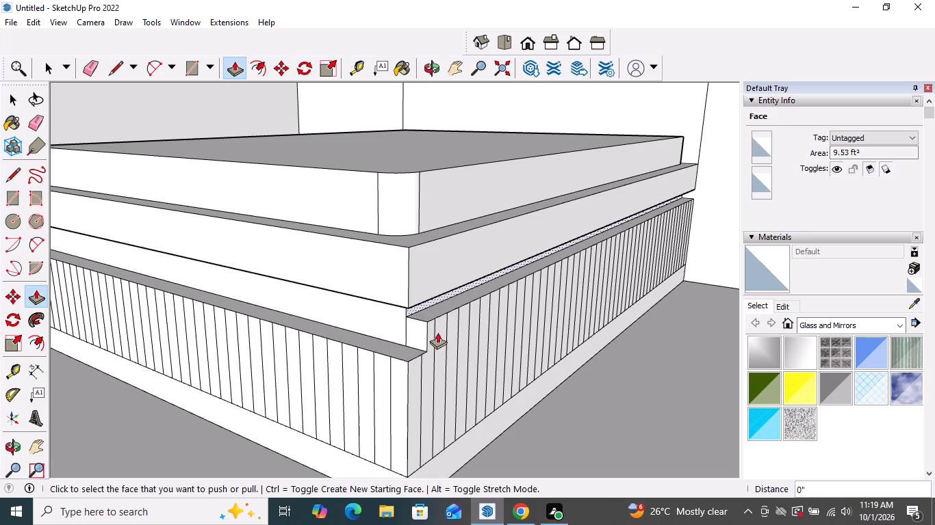
{"action": "left_click", "coordinate": [435, 304]}
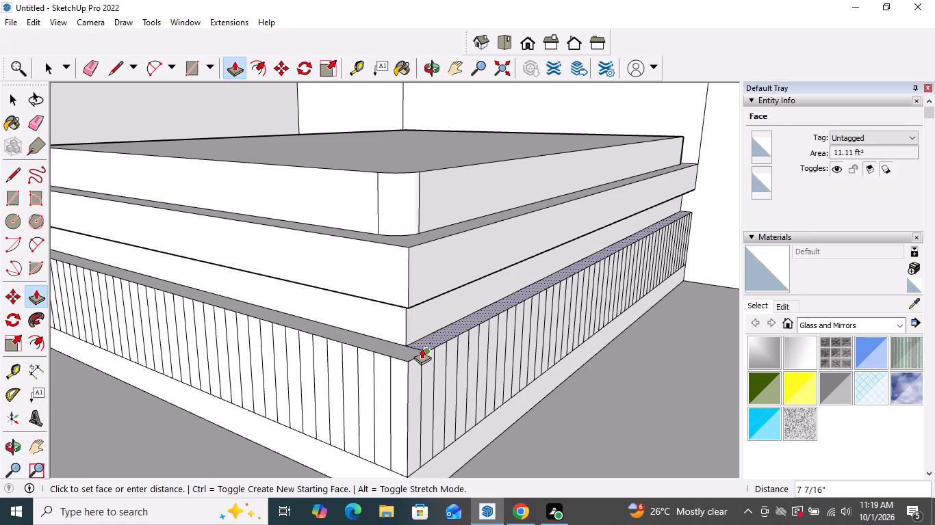
{"action": "left_click", "coordinate": [420, 347]}
Push the slatted section's top ledge along the bed's wall side down 7 7/16", level with the foot ledge.
{"action": "scroll", "coordinate": [480, 372], "scroll_direction": "down", "scroll_amount": 8}
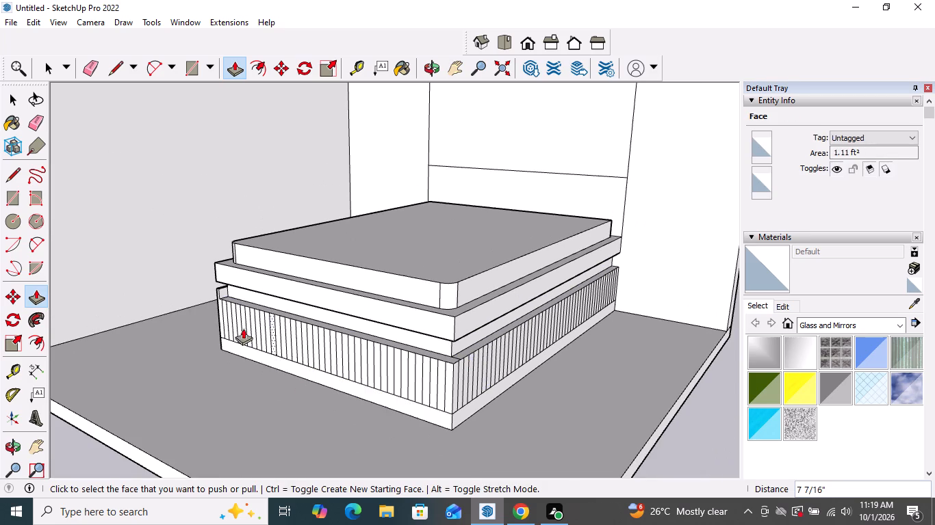
{"action": "middle_click_drag", "start_coordinate": [222, 315], "coordinate": [478, 297]}
{"action": "scroll", "coordinate": [324, 328], "scroll_direction": "up", "scroll_amount": 4}
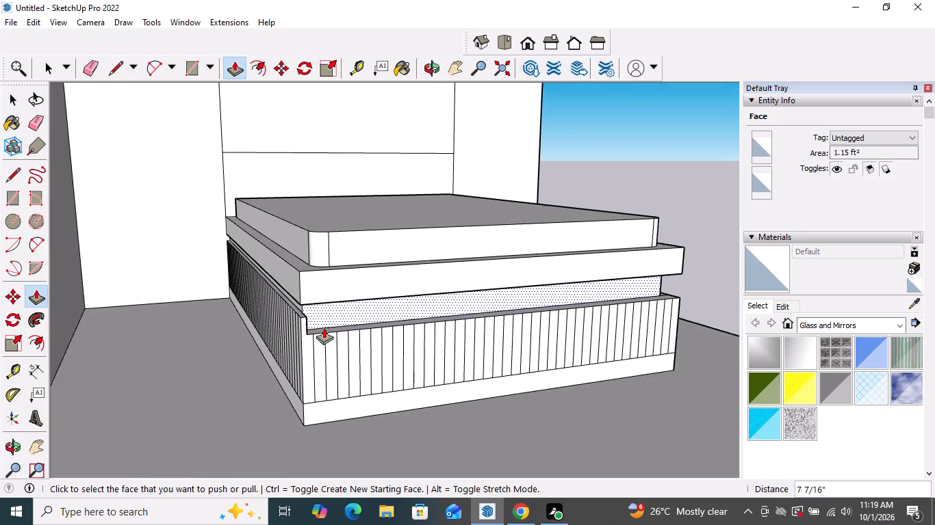
{"action": "middle_click_drag", "start_coordinate": [324, 326], "coordinate": [324, 339]}
{"action": "scroll", "coordinate": [315, 329], "scroll_direction": "up", "scroll_amount": 7}
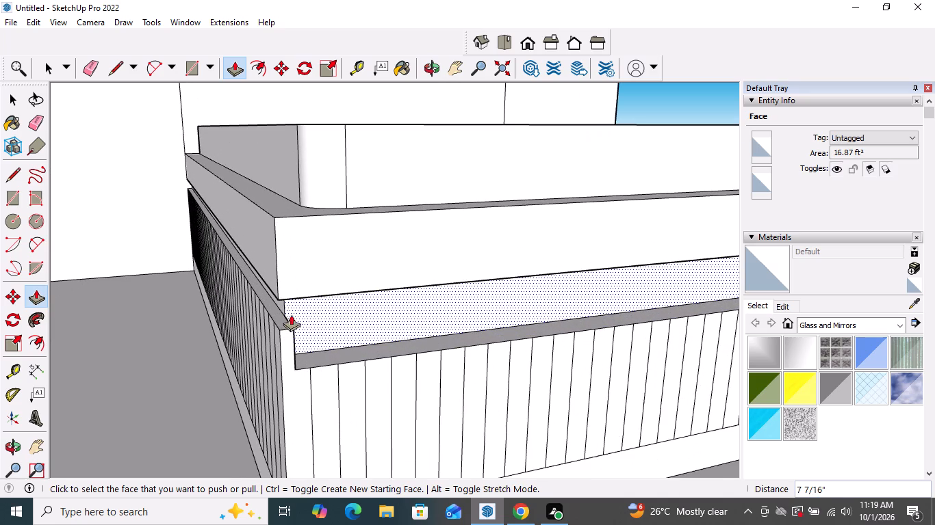
{"action": "left_click", "coordinate": [282, 321]}
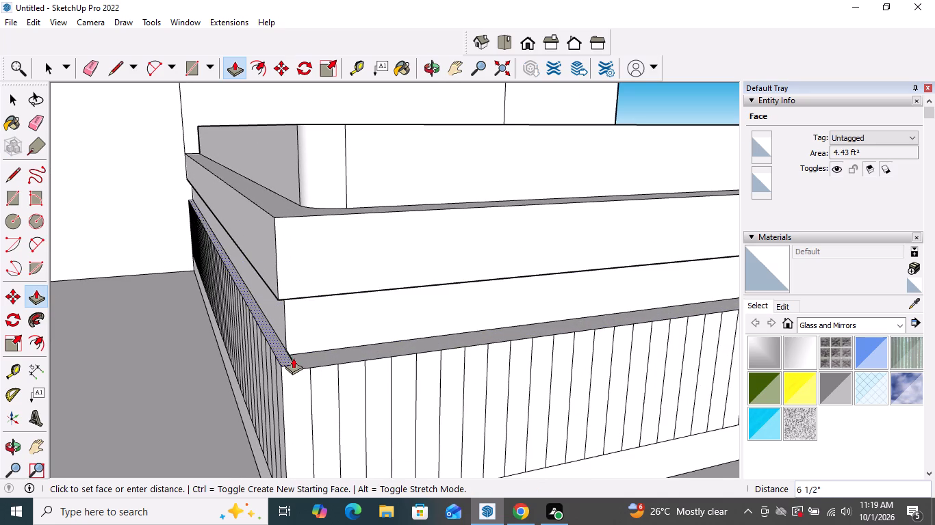
{"action": "left_click", "coordinate": [295, 364]}
Pull the underside of the base's upper band at the foot down about 5 1/4" to narrow the groove.
{"action": "scroll", "coordinate": [279, 320], "scroll_direction": "down", "scroll_amount": 3}
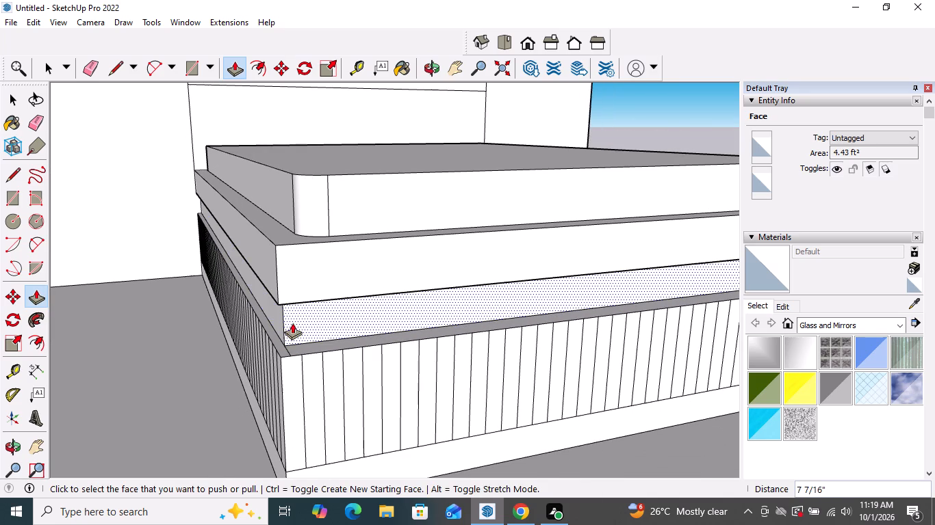
{"action": "middle_click_drag", "start_coordinate": [297, 308], "coordinate": [256, 208]}
{"action": "scroll", "coordinate": [276, 235], "scroll_direction": "up", "scroll_amount": 3}
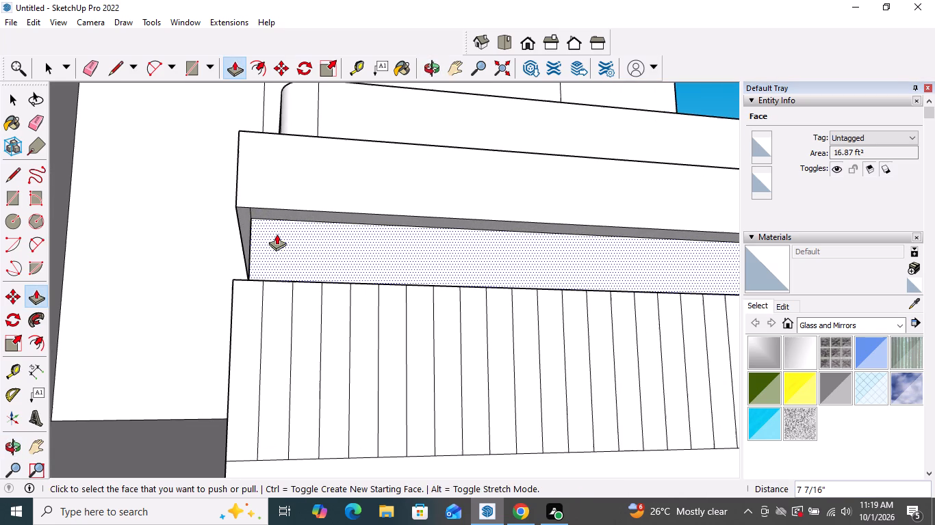
{"action": "scroll", "coordinate": [279, 213], "scroll_direction": "up", "scroll_amount": 6}
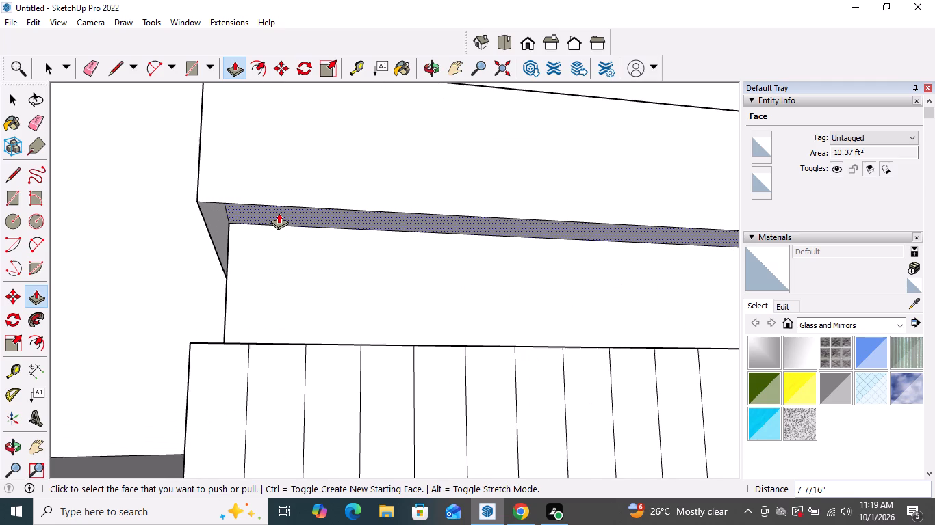
{"action": "left_click", "coordinate": [279, 213]}
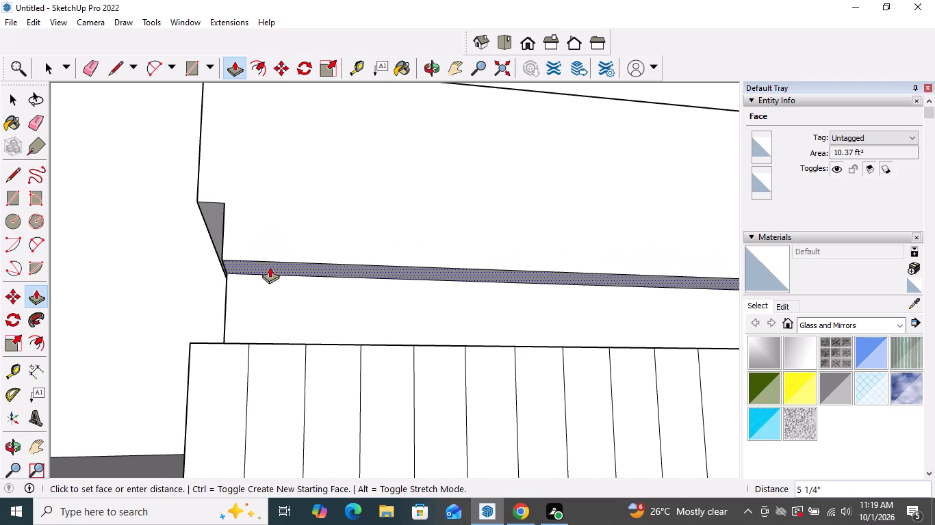
{"action": "left_click", "coordinate": [270, 267]}
Pull the upper band's underside along the wall side down 5 5/16", level with the foot underside.
{"action": "middle_click_drag", "start_coordinate": [189, 325], "coordinate": [227, 321]}
{"action": "left_click", "coordinate": [437, 192]}
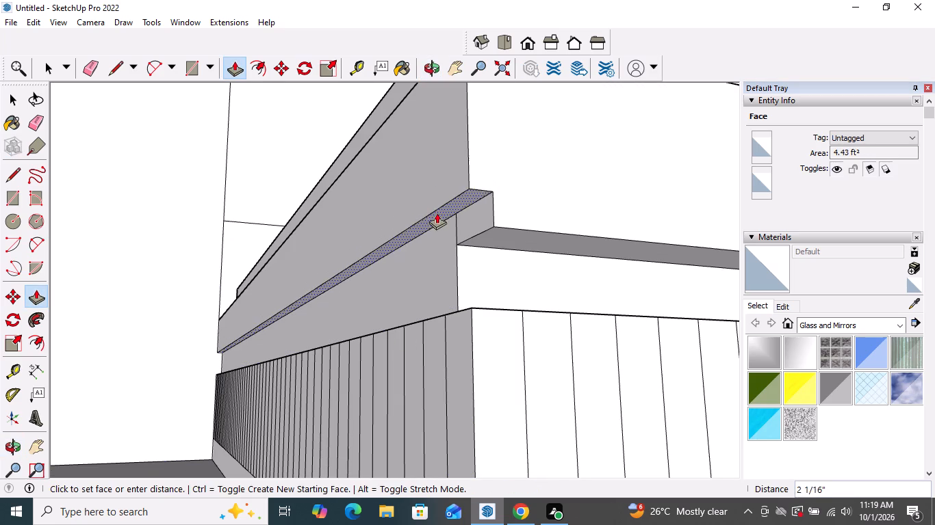
{"action": "left_click", "coordinate": [490, 237]}
Pull the upper band's underside along the open side down 5 5/16", level with the foot underside.
{"action": "scroll", "coordinate": [316, 252], "scroll_direction": "down", "scroll_amount": 2}
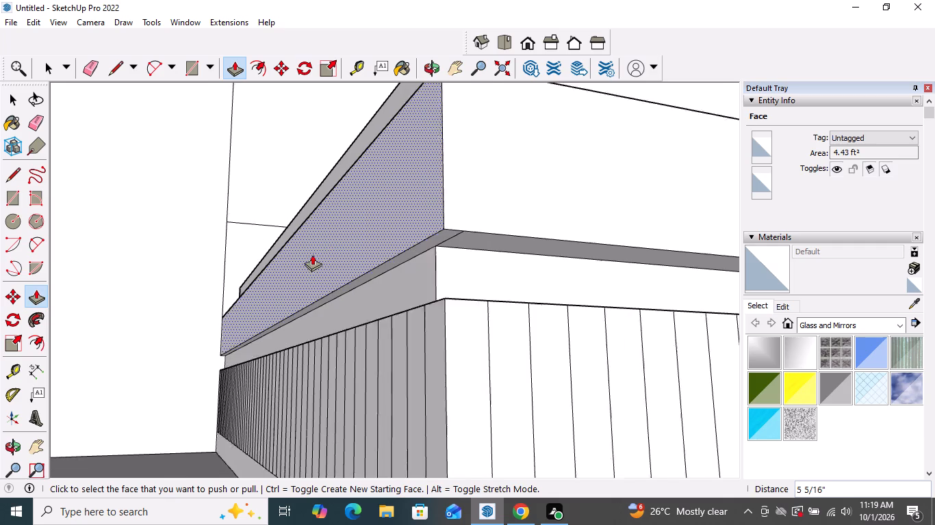
{"action": "scroll", "coordinate": [312, 254], "scroll_direction": "down", "scroll_amount": 8}
{"action": "middle_click_drag", "start_coordinate": [652, 298], "coordinate": [495, 340]}
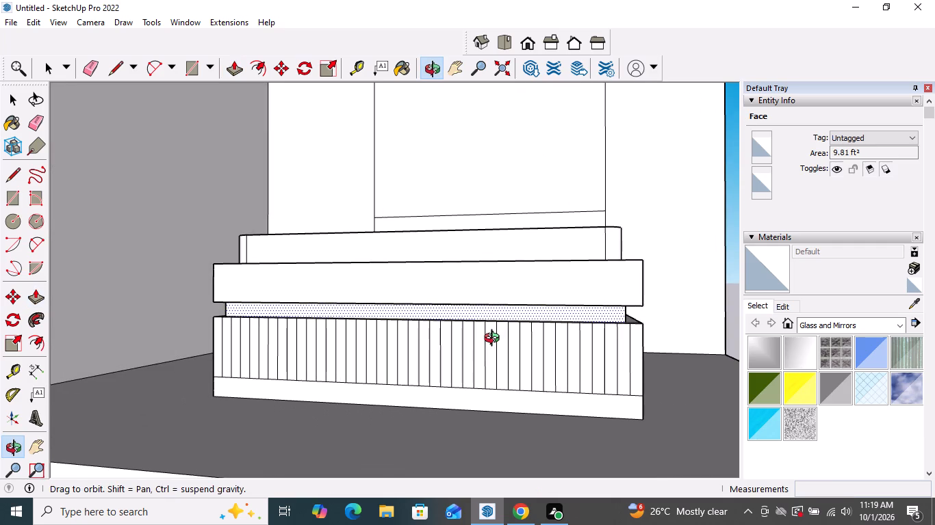
{"action": "middle_click_drag", "start_coordinate": [495, 340], "coordinate": [324, 297]}
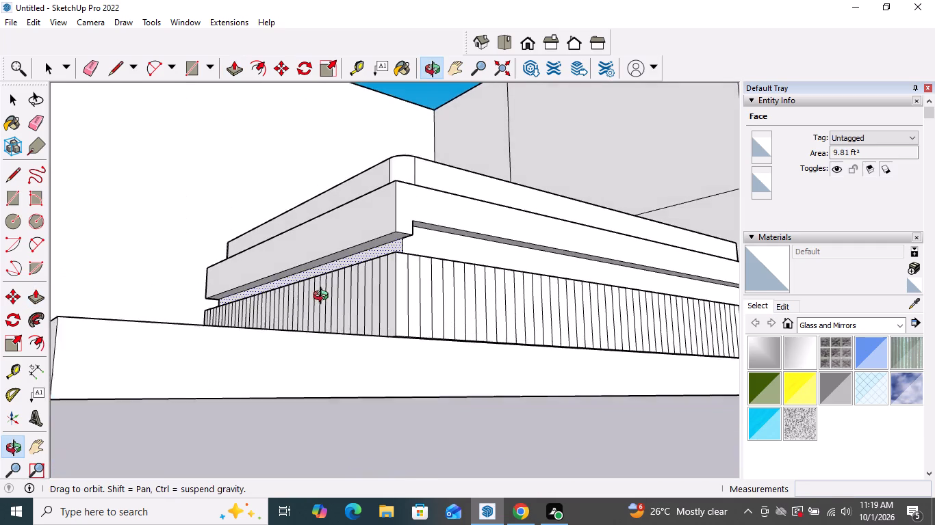
{"action": "middle_click_drag", "start_coordinate": [324, 297], "coordinate": [329, 308]}
{"action": "middle_click_drag", "start_coordinate": [424, 276], "coordinate": [266, 295]}
{"action": "scroll", "coordinate": [281, 263], "scroll_direction": "up", "scroll_amount": 4}
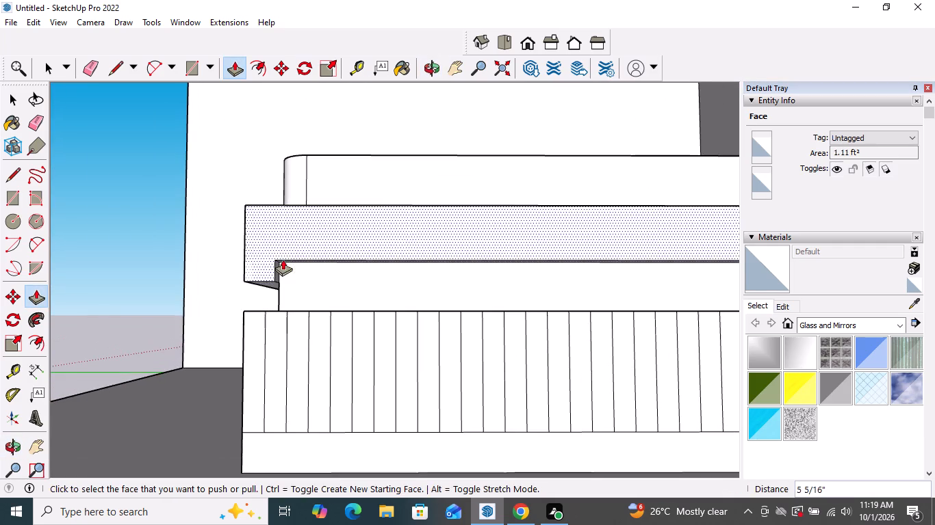
{"action": "middle_click_drag", "start_coordinate": [292, 307], "coordinate": [298, 252]}
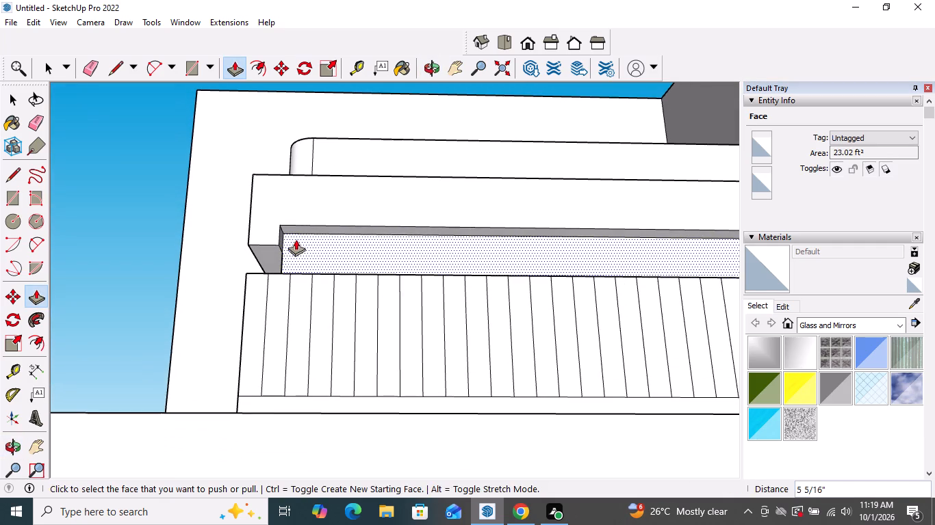
{"action": "left_click", "coordinate": [300, 227]}
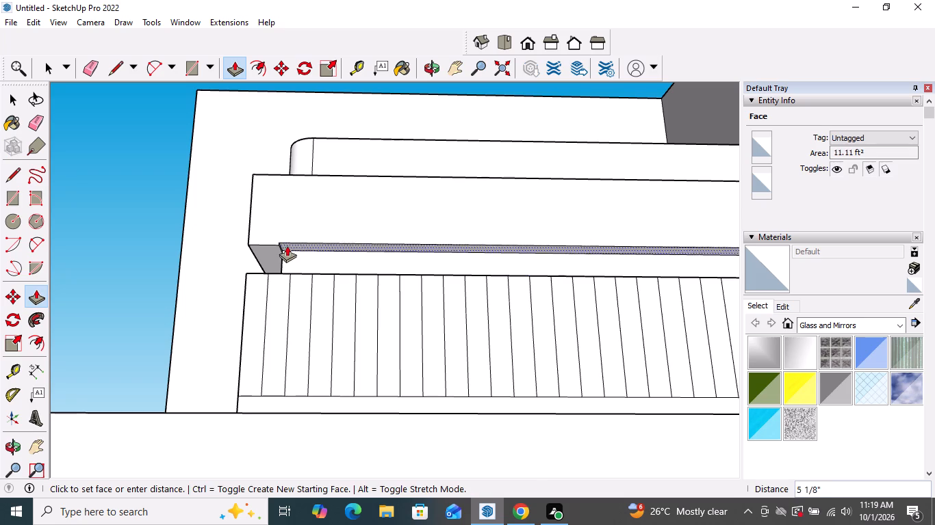
{"action": "left_click", "coordinate": [274, 248]}
Examine the bed's mattress, upper band, groove and slatted base from above and from the foot end.
{"action": "middle_click_drag", "start_coordinate": [313, 288], "coordinate": [446, 436]}
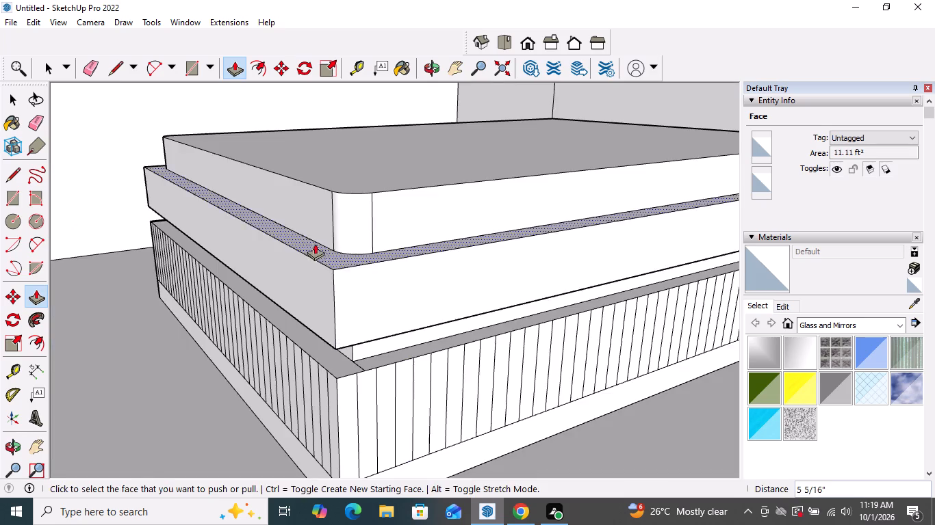
{"action": "middle_click_drag", "start_coordinate": [322, 269], "coordinate": [387, 368]}
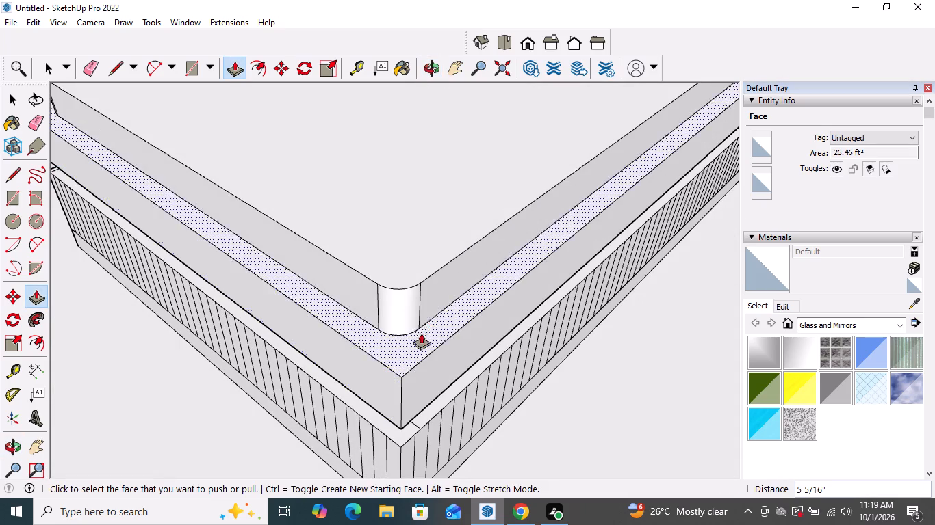
{"action": "middle_click_drag", "start_coordinate": [435, 323], "coordinate": [447, 360]}
{"action": "scroll", "coordinate": [447, 362], "scroll_direction": "down", "scroll_amount": 6}
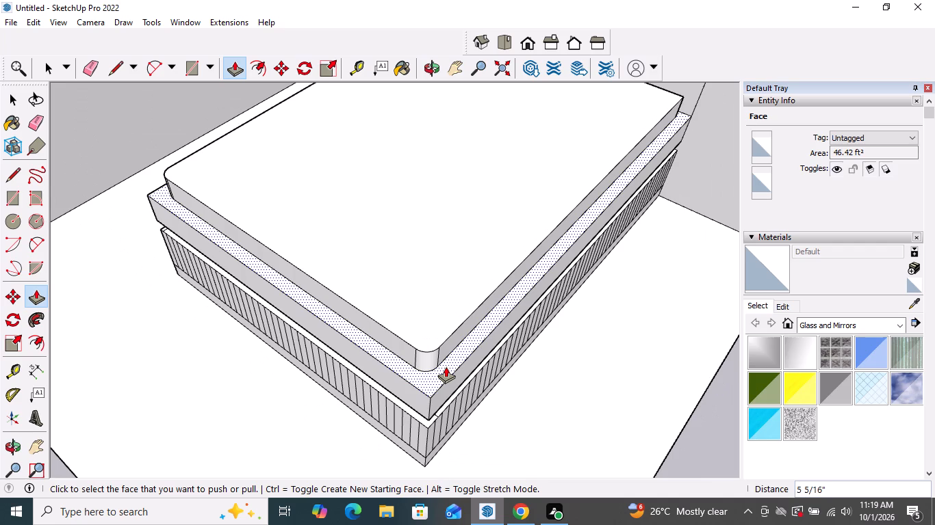
{"action": "middle_click_drag", "start_coordinate": [338, 362], "coordinate": [431, 284]}
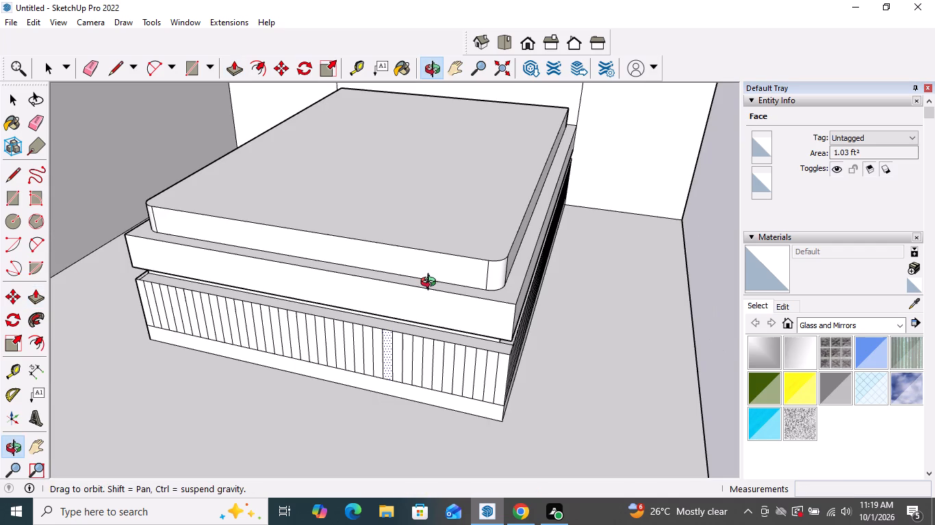
{"action": "middle_click_drag", "start_coordinate": [431, 284], "coordinate": [426, 351]}
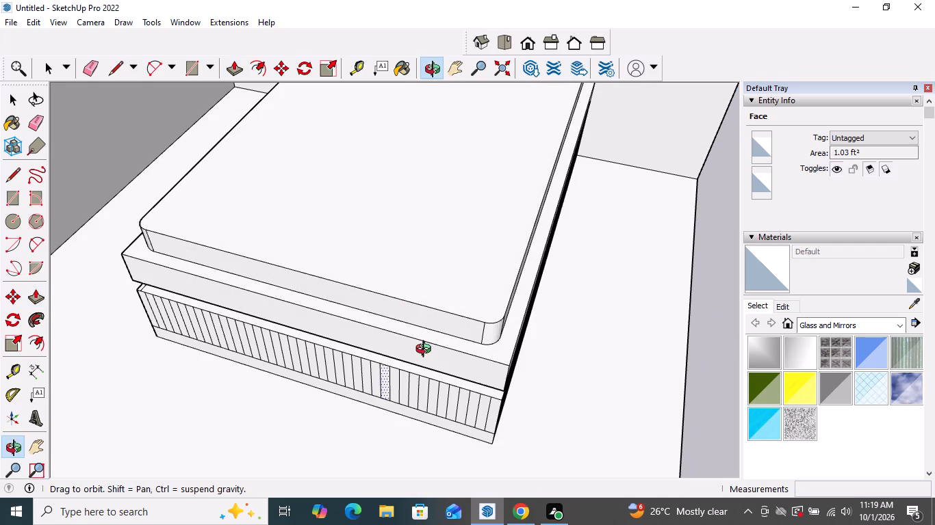
{"action": "middle_click_drag", "start_coordinate": [426, 351], "coordinate": [421, 362]}
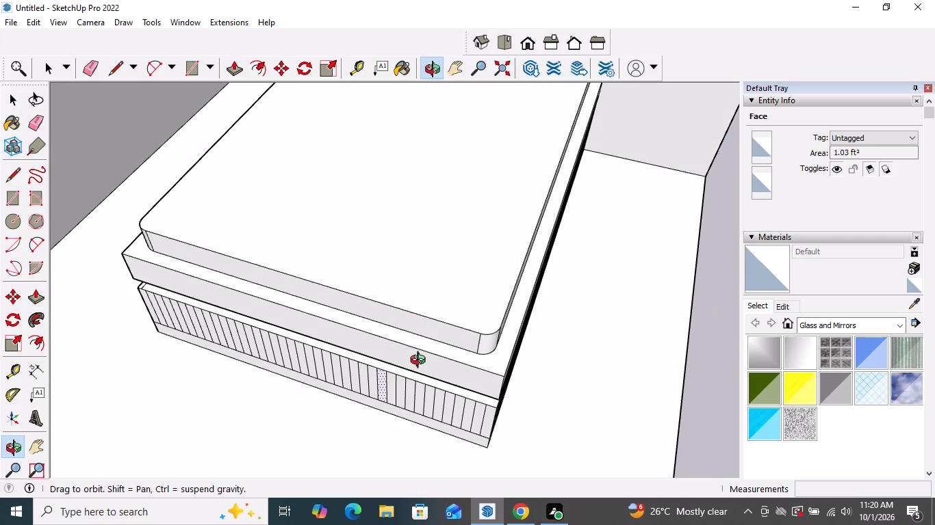
{"action": "middle_click_drag", "start_coordinate": [421, 362], "coordinate": [414, 373]}
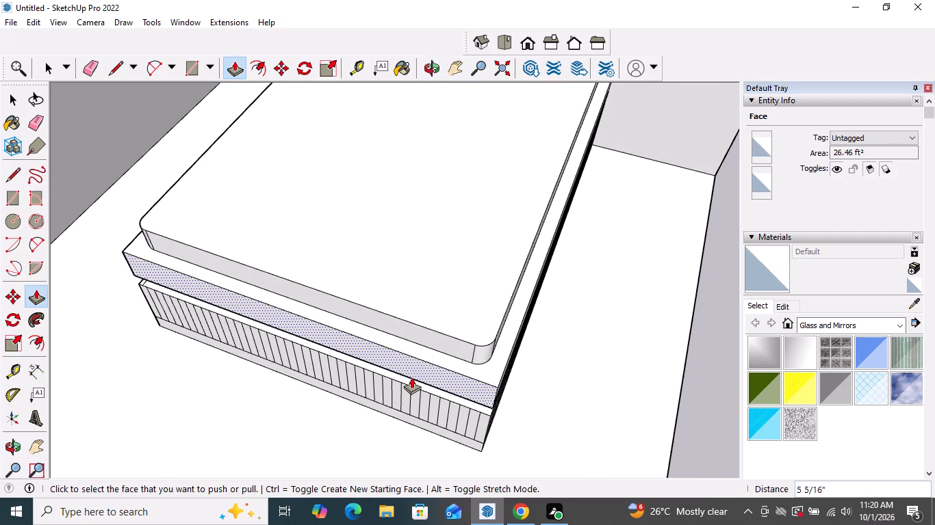
{"action": "scroll", "coordinate": [411, 405], "scroll_direction": "up", "scroll_amount": 3}
{"action": "middle_click_drag", "start_coordinate": [422, 354], "coordinate": [439, 281]}
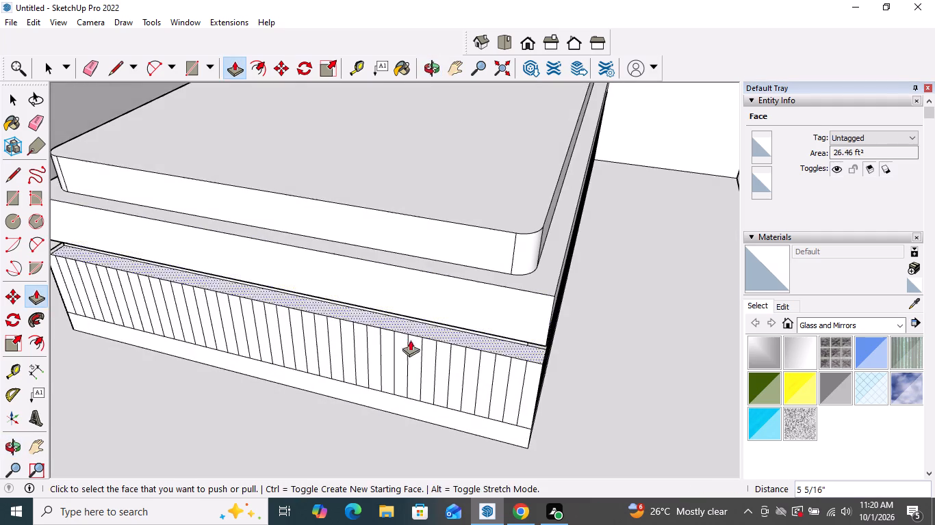
{"action": "scroll", "coordinate": [401, 365], "scroll_direction": "down", "scroll_amount": 7}
{"action": "middle_click_drag", "start_coordinate": [401, 364], "coordinate": [424, 267]}
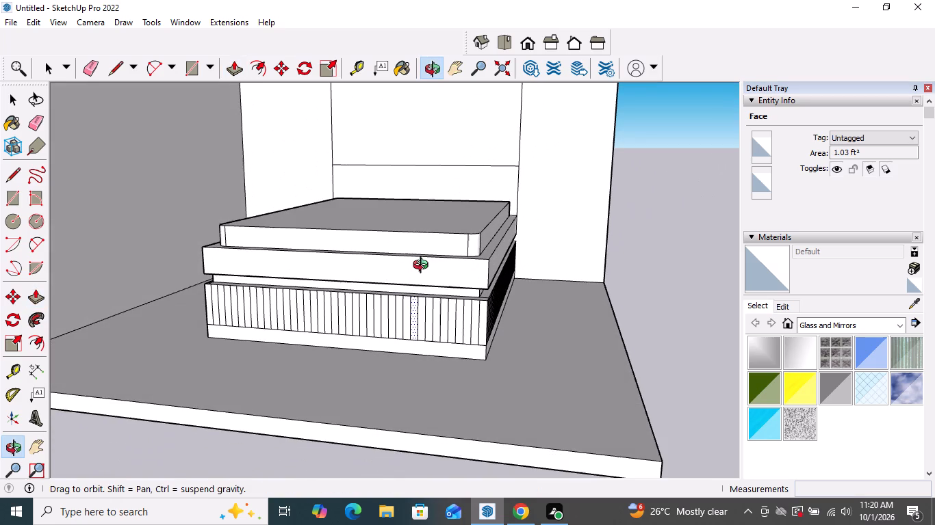
Push the base's top ledge around the mattress down about 7 1/4" to thin the upper band.
{"action": "middle_click_drag", "start_coordinate": [424, 267], "coordinate": [417, 345]}
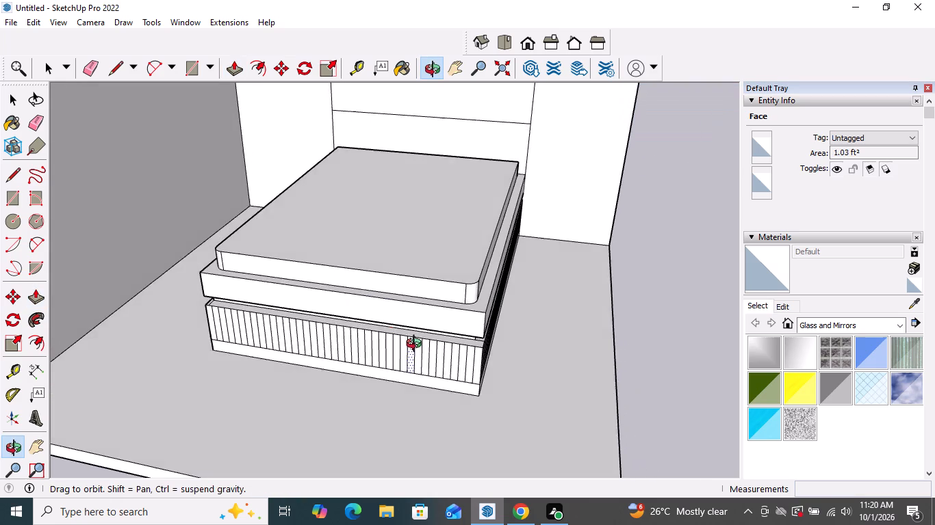
{"action": "middle_click_drag", "start_coordinate": [417, 345], "coordinate": [348, 425]}
{"action": "scroll", "coordinate": [401, 364], "scroll_direction": "up", "scroll_amount": 4}
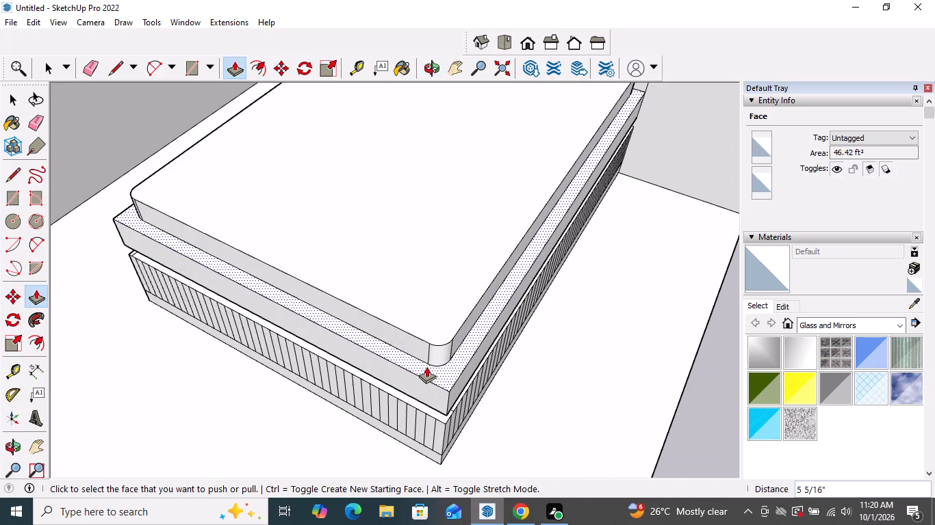
{"action": "left_click", "coordinate": [427, 366]}
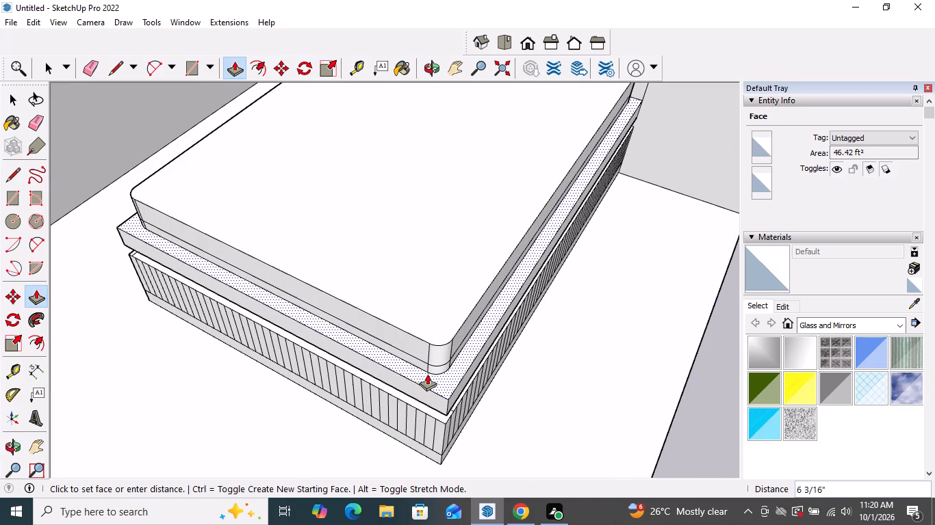
{"action": "left_click", "coordinate": [427, 375]}
Push the ledge around the mattress down about another 5 11/16" to thin the upper band further.
{"action": "middle_click_drag", "start_coordinate": [430, 371], "coordinate": [488, 233]}
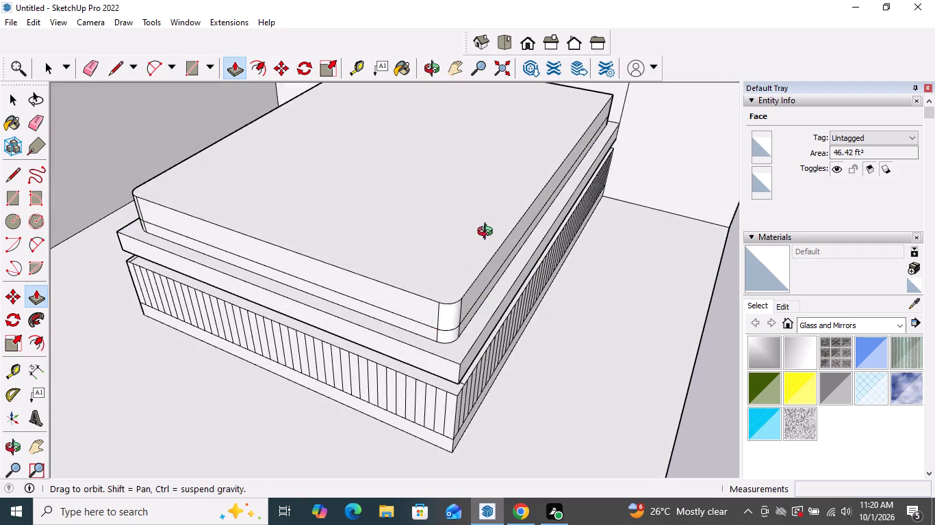
{"action": "middle_click_drag", "start_coordinate": [488, 233], "coordinate": [496, 217]}
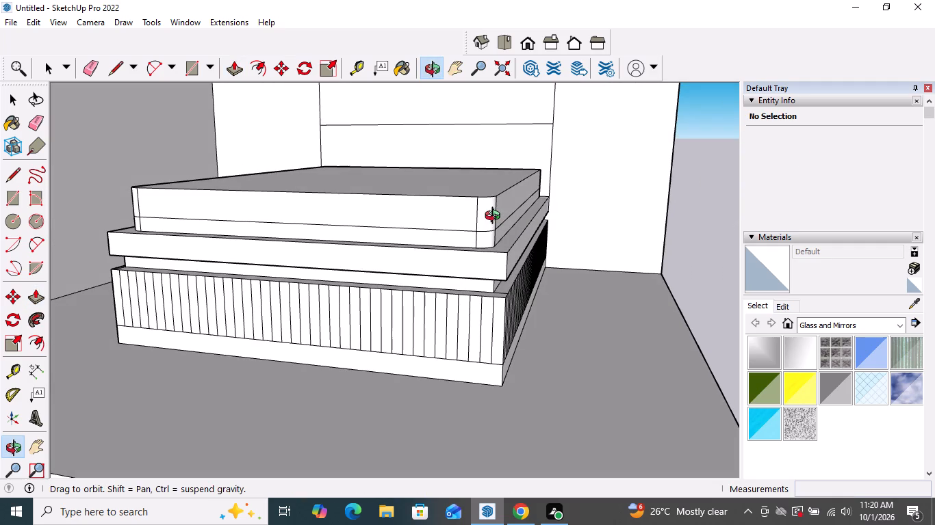
{"action": "middle_click_drag", "start_coordinate": [496, 217], "coordinate": [474, 269]}
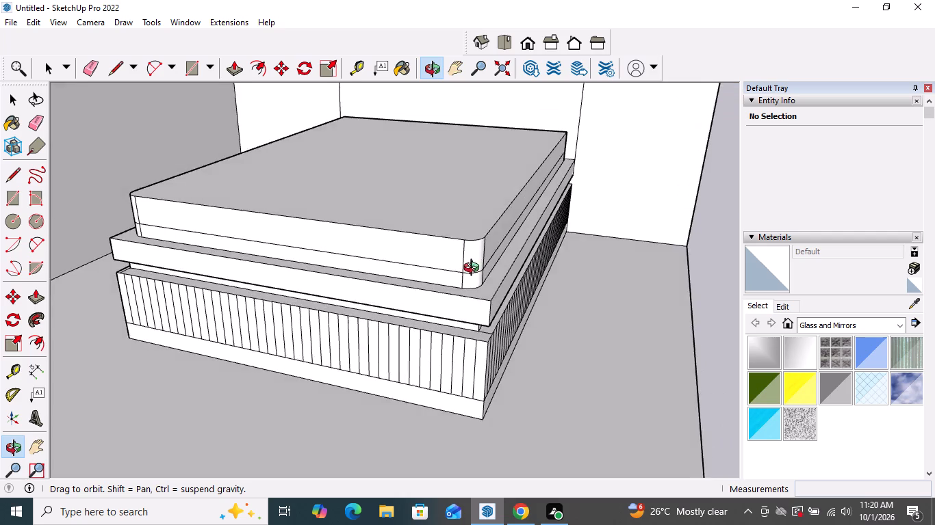
{"action": "middle_click_drag", "start_coordinate": [474, 269], "coordinate": [461, 302]}
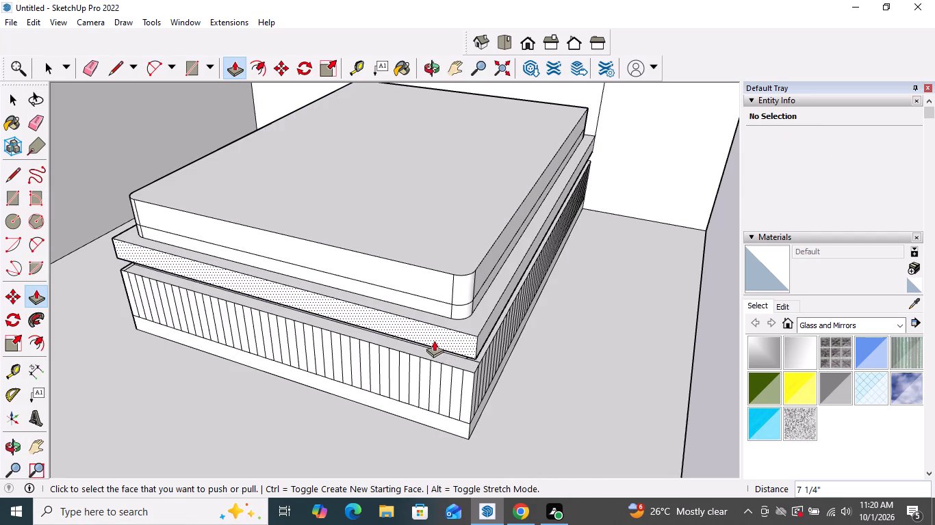
{"action": "middle_click_drag", "start_coordinate": [444, 305], "coordinate": [480, 202]}
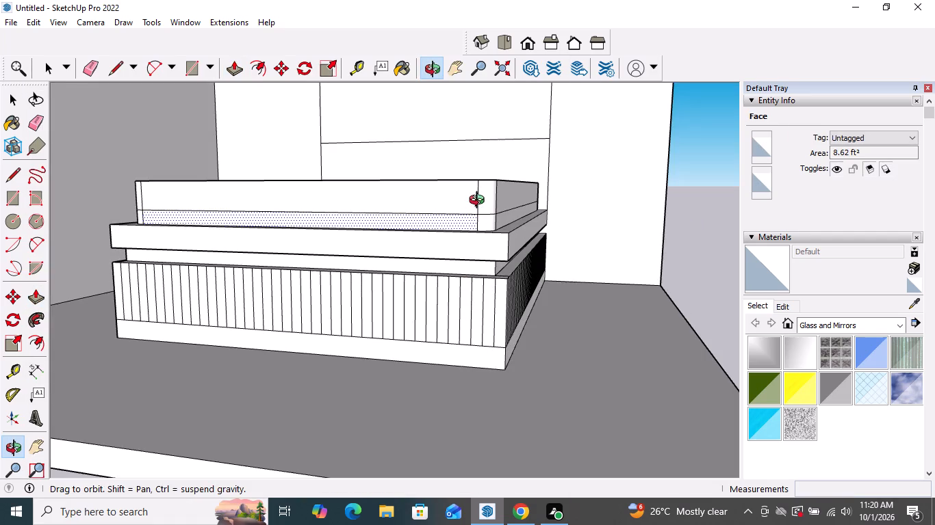
{"action": "middle_click_drag", "start_coordinate": [480, 202], "coordinate": [454, 308]}
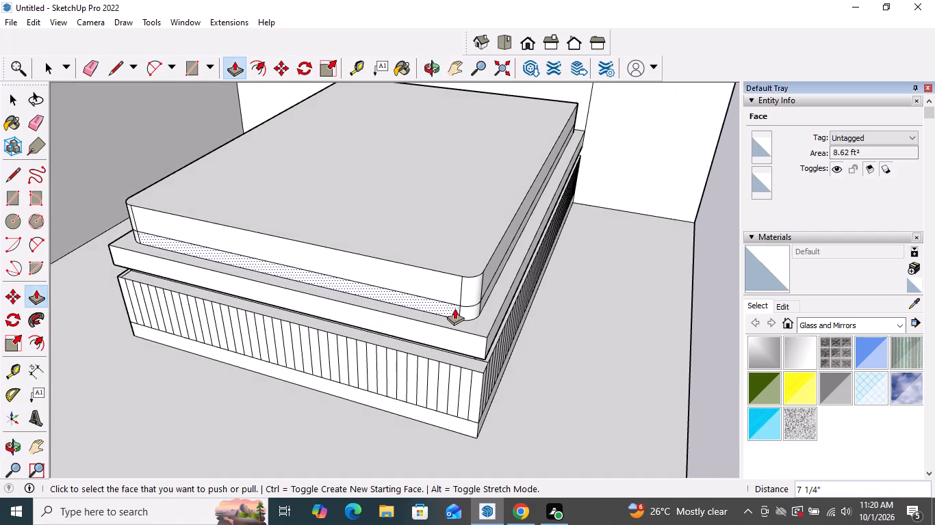
{"action": "middle_click_drag", "start_coordinate": [409, 384], "coordinate": [419, 226]}
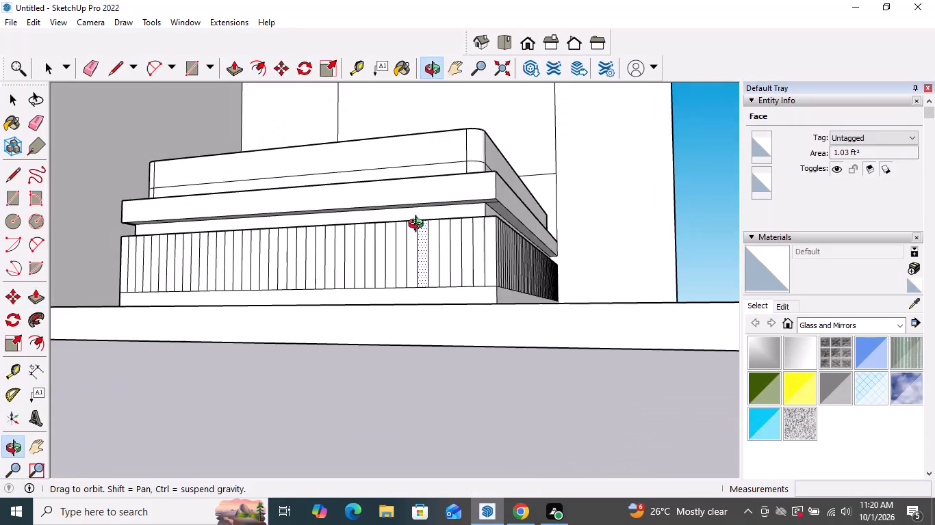
{"action": "middle_click_drag", "start_coordinate": [419, 226], "coordinate": [375, 336]}
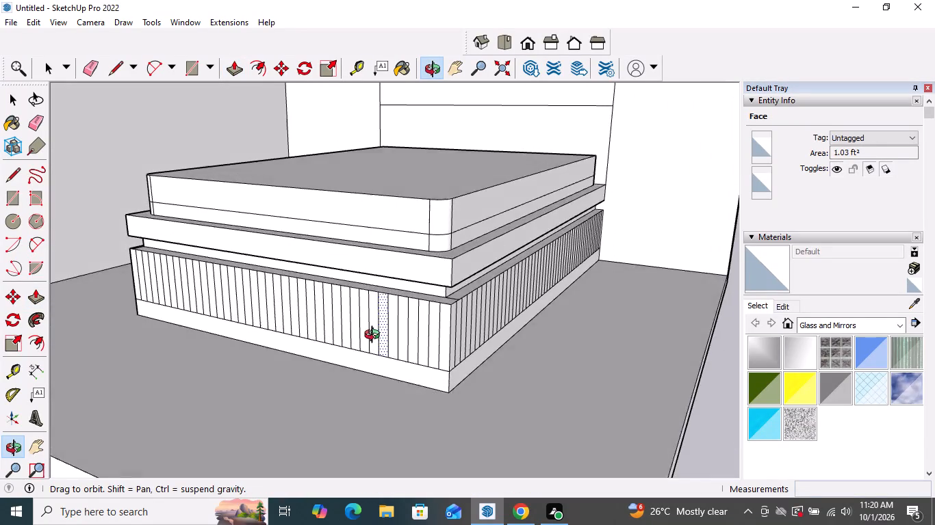
{"action": "middle_click_drag", "start_coordinate": [375, 336], "coordinate": [379, 359]}
{"action": "scroll", "coordinate": [431, 270], "scroll_direction": "up", "scroll_amount": 4}
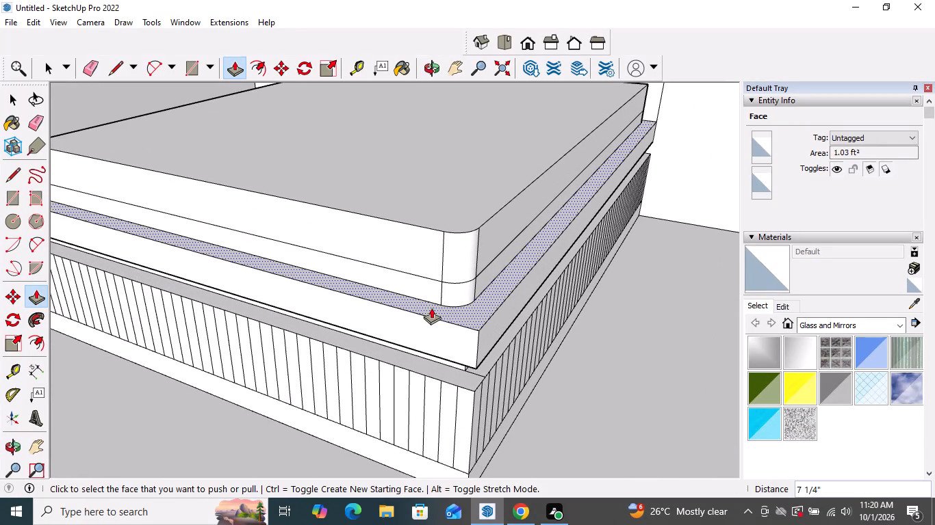
{"action": "left_click", "coordinate": [434, 304]}
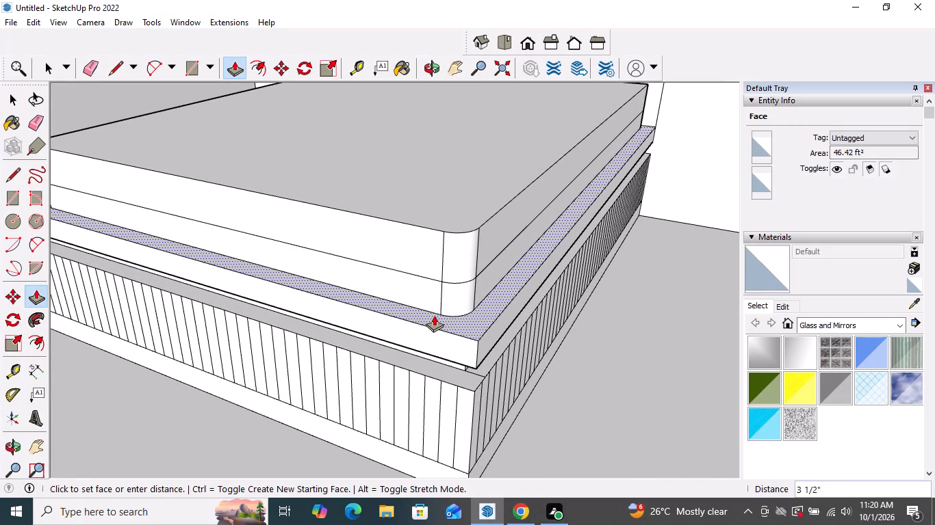
{"action": "left_click", "coordinate": [434, 322]}
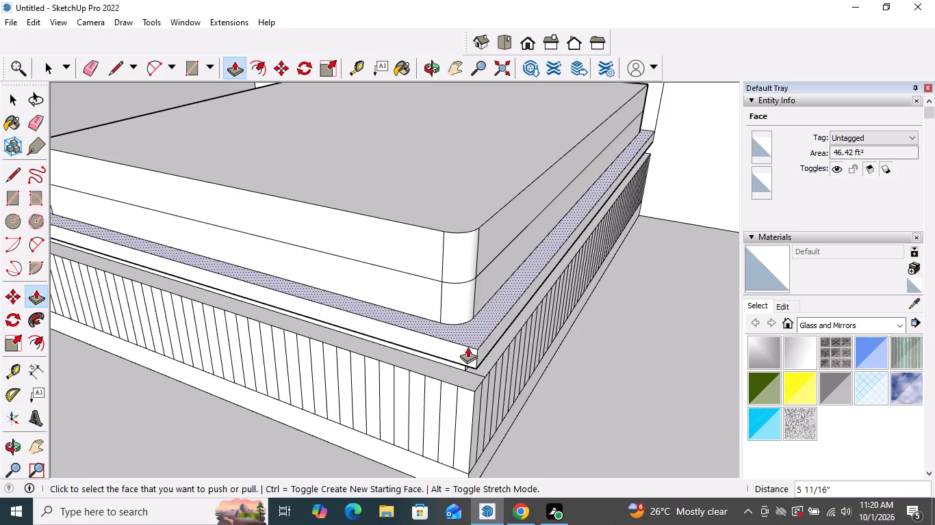
Push the mattress's top face down about 1' 2 7/16" to make the mattress thinner.
{"action": "middle_click_drag", "start_coordinate": [470, 352], "coordinate": [516, 283]}
{"action": "middle_click_drag", "start_coordinate": [484, 220], "coordinate": [485, 228]}
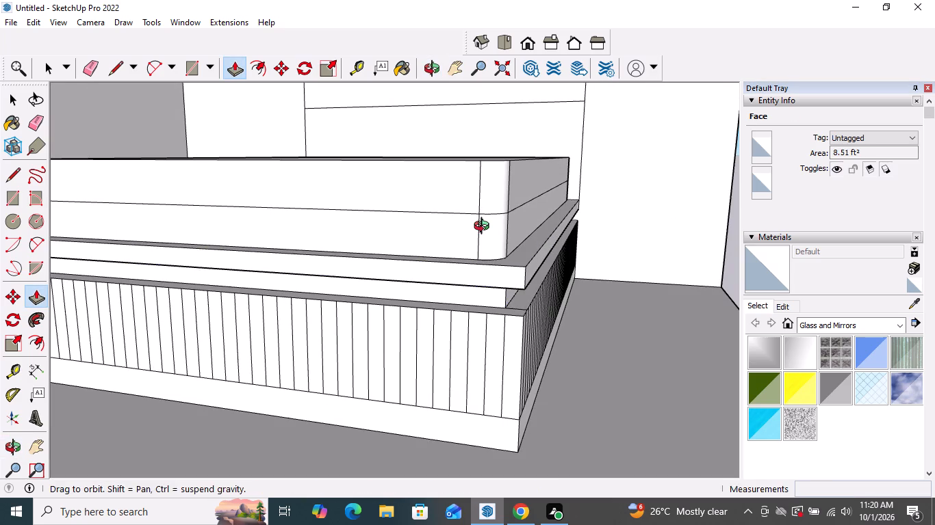
{"action": "middle_click_drag", "start_coordinate": [485, 228], "coordinate": [488, 267]}
{"action": "left_click", "coordinate": [488, 171]}
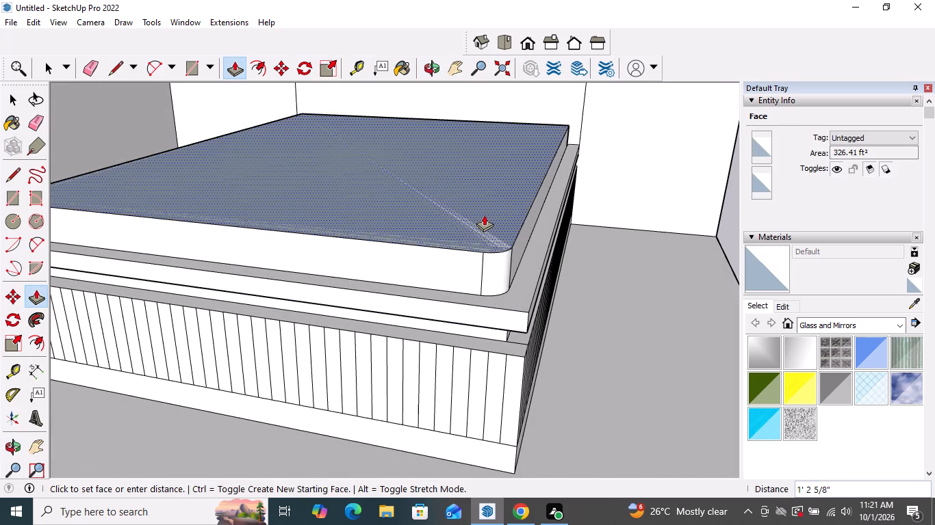
{"action": "key", "text": "Escape"}
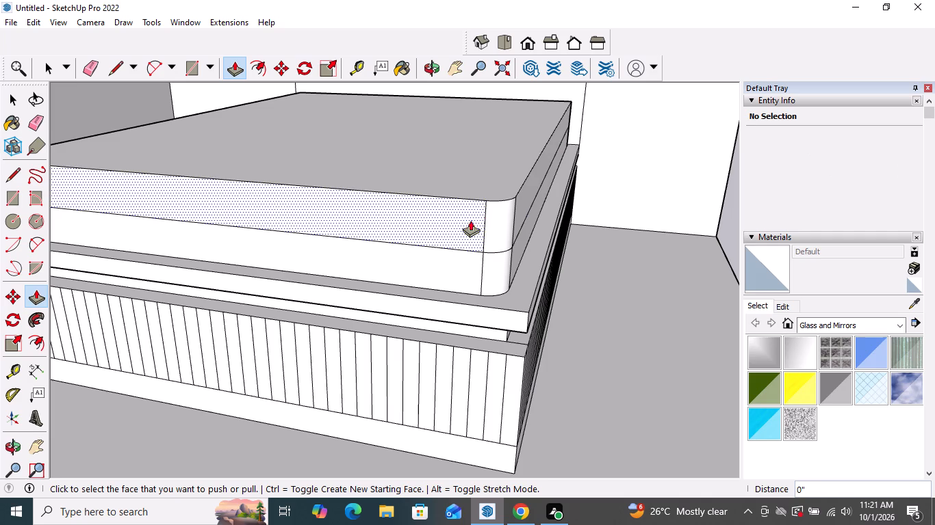
{"action": "left_click", "coordinate": [483, 191]}
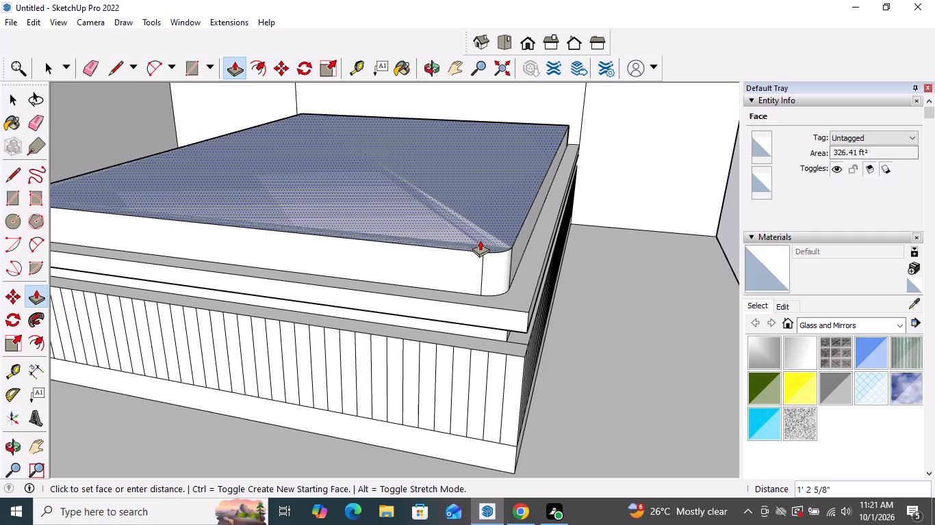
{"action": "left_click", "coordinate": [480, 239]}
Examine the bed's proportions from the foot end and open side, and within the whole room.
{"action": "scroll", "coordinate": [487, 250], "scroll_direction": "down", "scroll_amount": 4}
{"action": "middle_click_drag", "start_coordinate": [457, 214], "coordinate": [462, 230]}
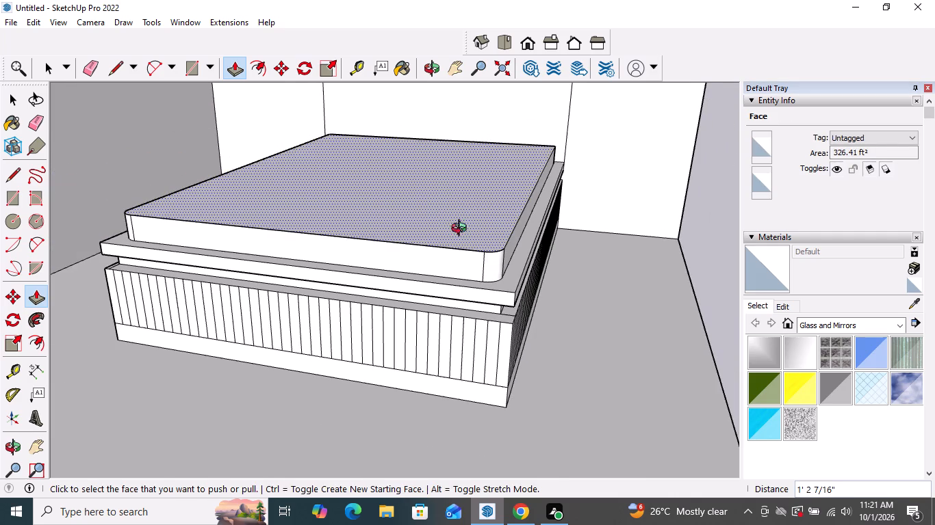
{"action": "middle_click_drag", "start_coordinate": [462, 230], "coordinate": [481, 346]}
{"action": "scroll", "coordinate": [465, 336], "scroll_direction": "down", "scroll_amount": 5}
{"action": "middle_click_drag", "start_coordinate": [496, 396], "coordinate": [465, 237]}
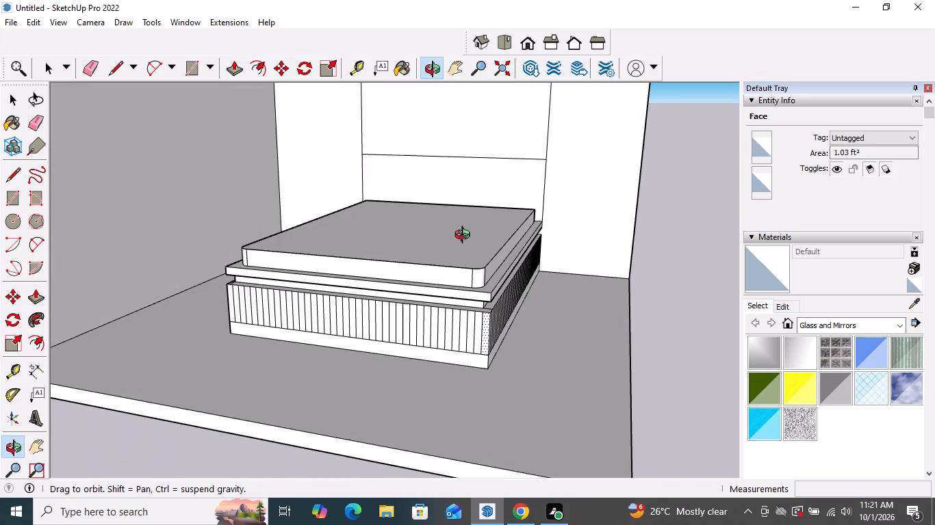
{"action": "middle_click_drag", "start_coordinate": [465, 237], "coordinate": [464, 215]}
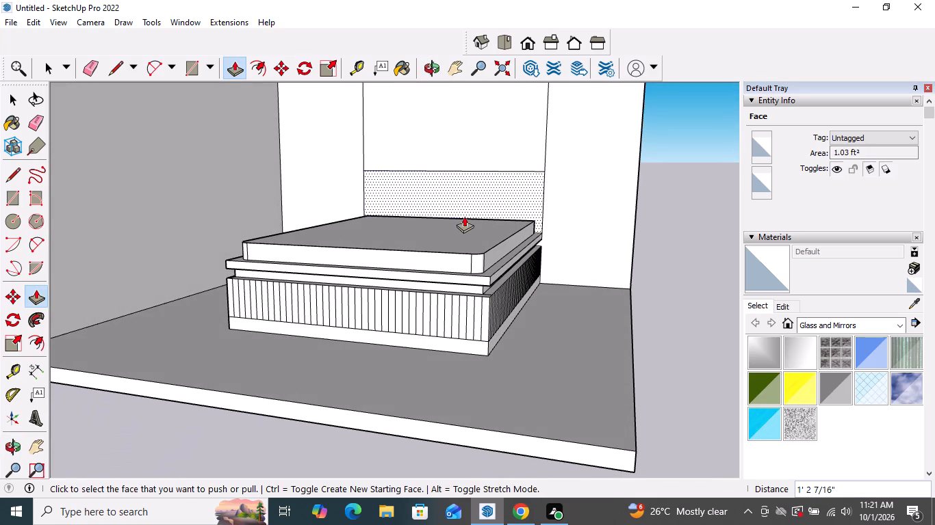
{"action": "middle_click_drag", "start_coordinate": [469, 247], "coordinate": [376, 231]}
{"action": "scroll", "coordinate": [496, 366], "scroll_direction": "down", "scroll_amount": 4}
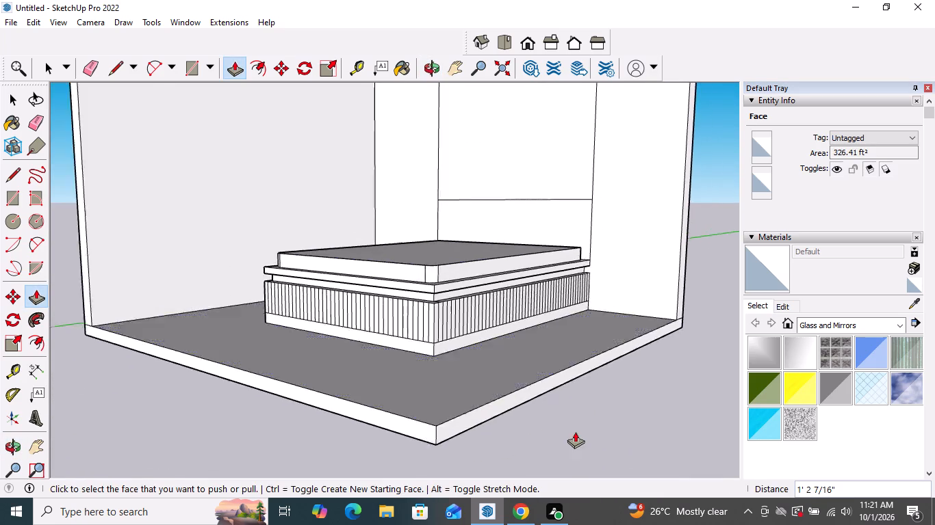
{"action": "scroll", "coordinate": [575, 431], "scroll_direction": "down", "scroll_amount": 7}
{"action": "middle_click_drag", "start_coordinate": [481, 371], "coordinate": [539, 414]}
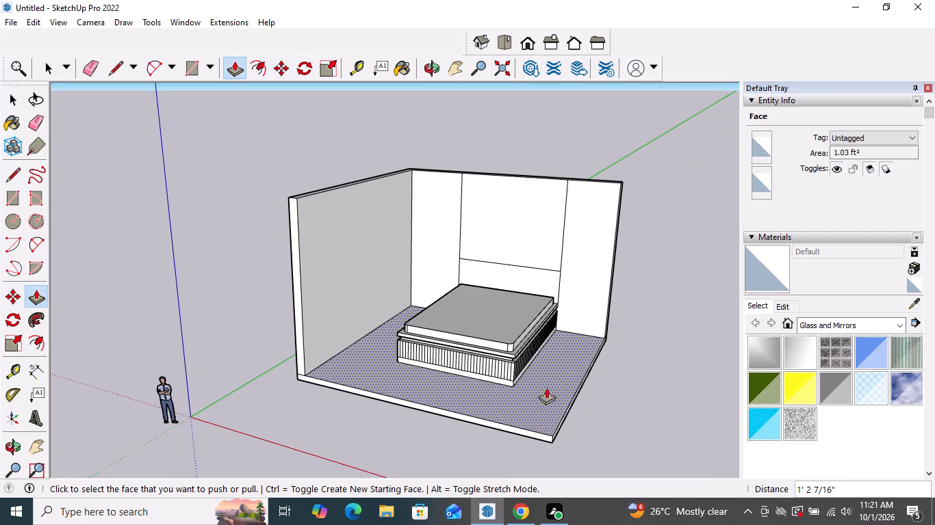
Pull the low back-wall panel behind the bed out about 6 15/16" to form a headboard.
{"action": "scroll", "coordinate": [490, 262], "scroll_direction": "up", "scroll_amount": 8}
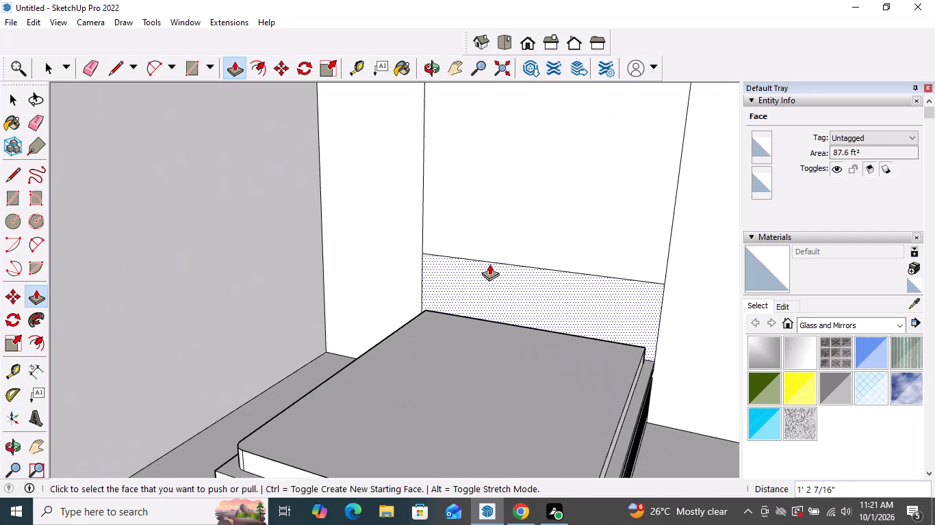
{"action": "scroll", "coordinate": [489, 264], "scroll_direction": "up", "scroll_amount": 4}
{"action": "scroll", "coordinate": [489, 264], "scroll_direction": "down", "scroll_amount": 8}
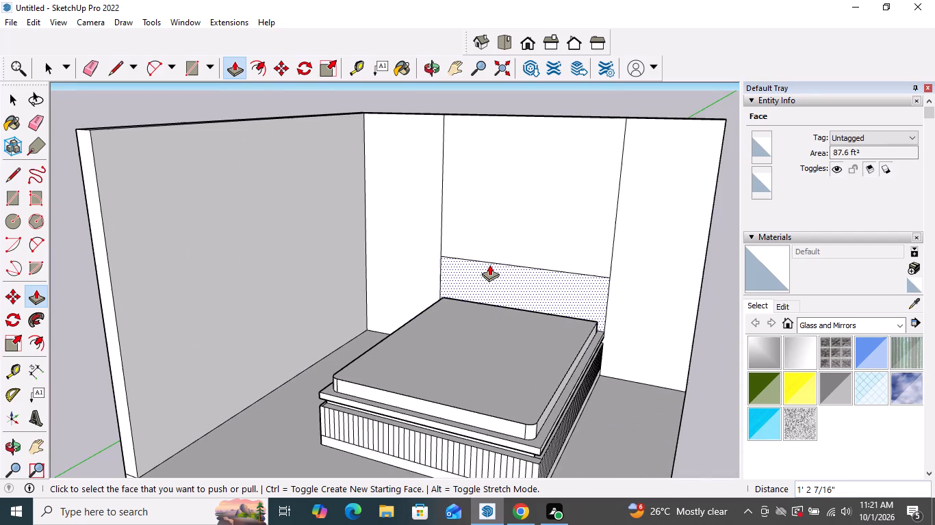
{"action": "scroll", "coordinate": [489, 265], "scroll_direction": "up", "scroll_amount": 3}
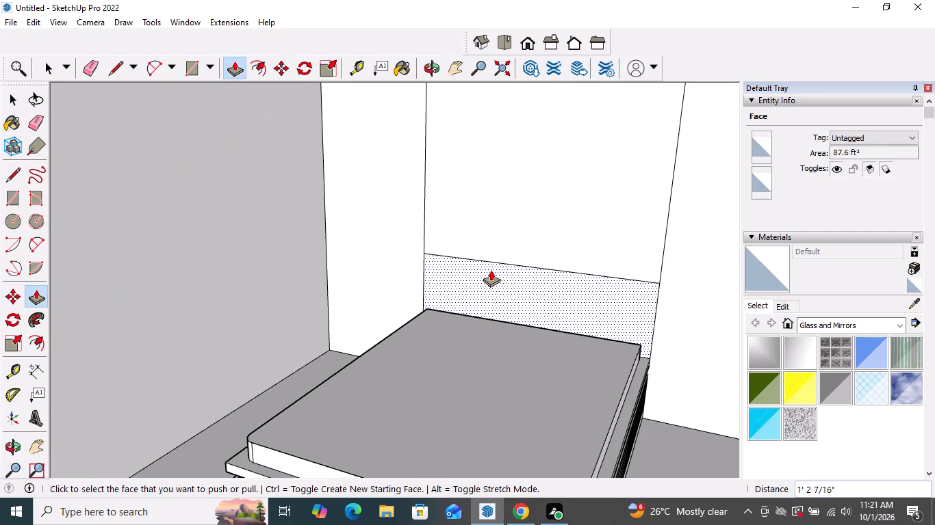
{"action": "left_click", "coordinate": [491, 270]}
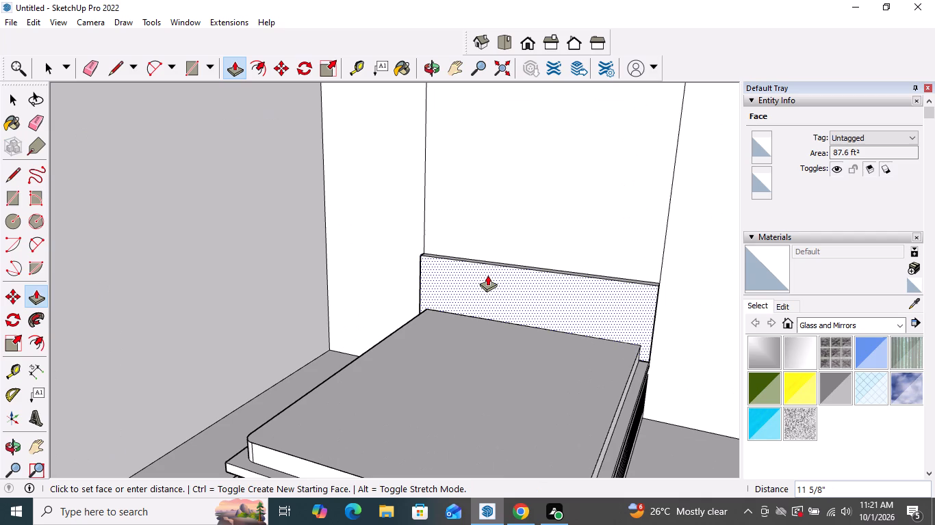
{"action": "middle_click_drag", "start_coordinate": [487, 283], "coordinate": [433, 403]}
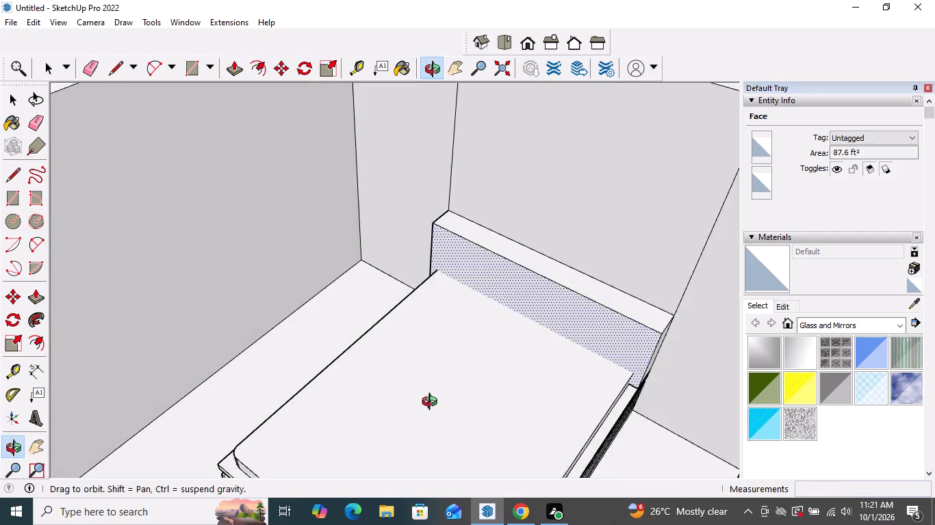
{"action": "middle_click_drag", "start_coordinate": [433, 403], "coordinate": [411, 435]}
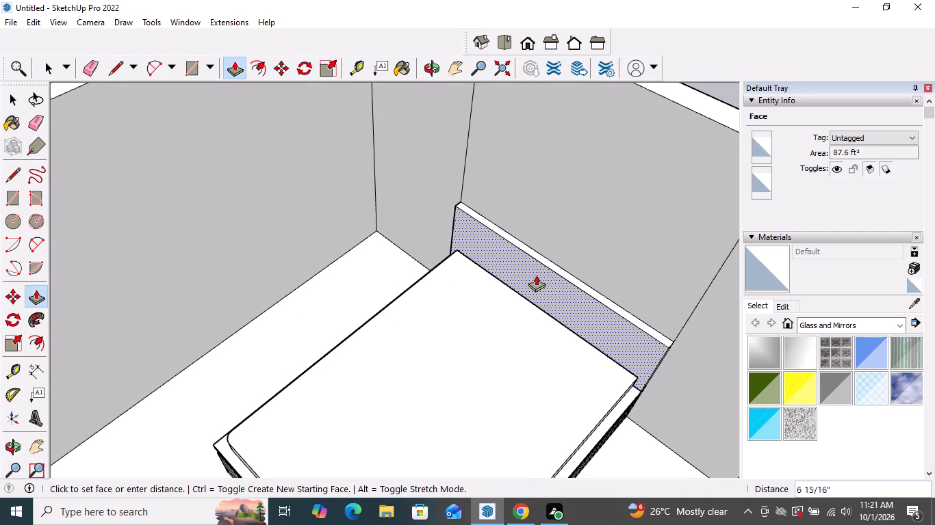
{"action": "left_click", "coordinate": [536, 275]}
Raise the headboard's top face about 1' 11 5/16".
{"action": "middle_click_drag", "start_coordinate": [548, 265], "coordinate": [544, 288]}
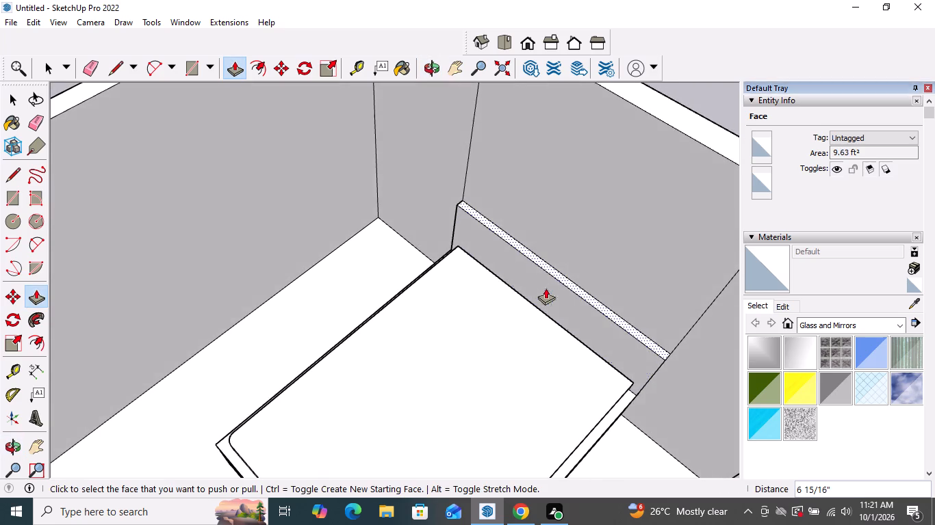
{"action": "scroll", "coordinate": [555, 279], "scroll_direction": "up", "scroll_amount": 3}
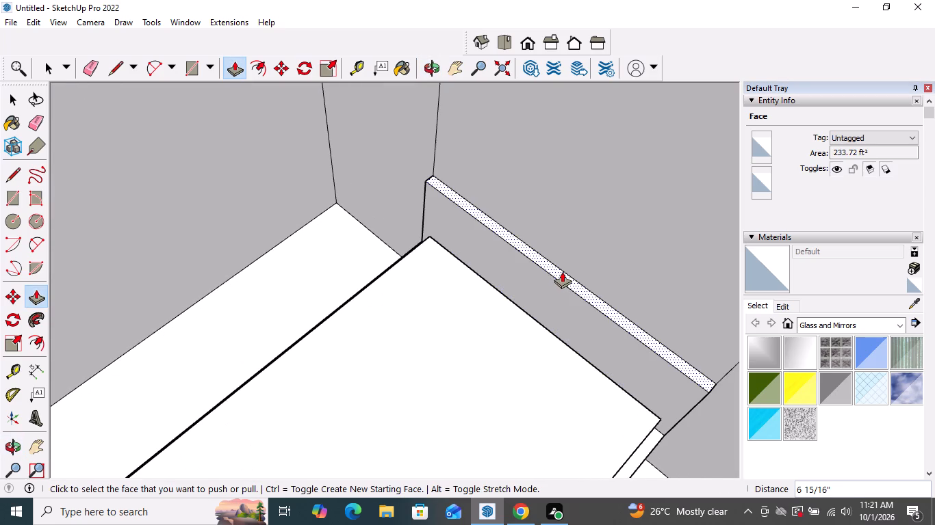
{"action": "left_click", "coordinate": [562, 273]}
{"action": "left_click", "coordinate": [572, 249]}
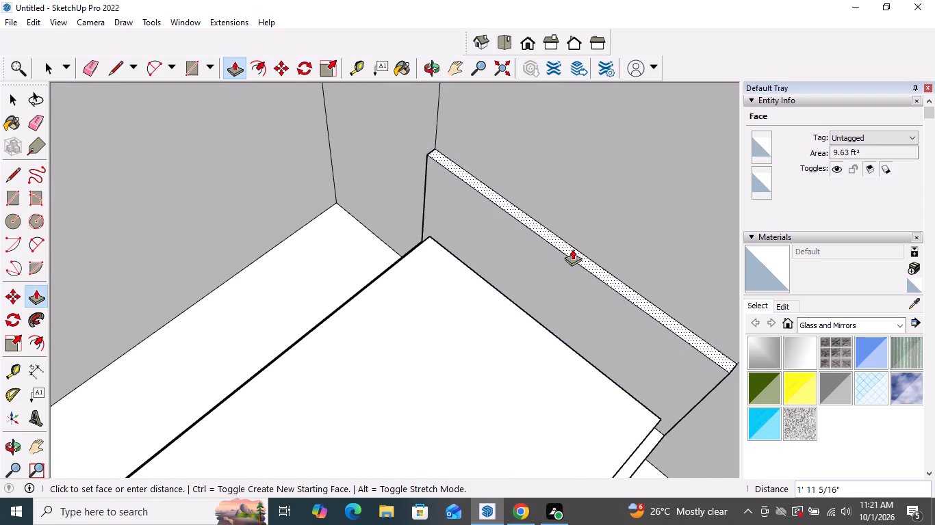
Examine the headboard, bed and back wall from above.
{"action": "scroll", "coordinate": [537, 224], "scroll_direction": "down", "scroll_amount": 9}
{"action": "middle_click_drag", "start_coordinate": [487, 297], "coordinate": [627, 213]}
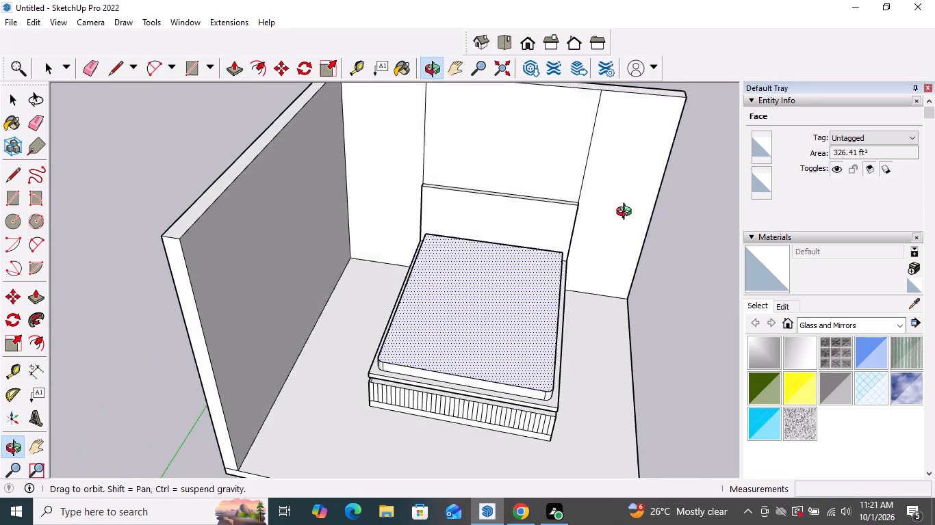
{"action": "middle_click_drag", "start_coordinate": [627, 213], "coordinate": [628, 196]}
{"action": "middle_click_drag", "start_coordinate": [612, 190], "coordinate": [537, 281]}
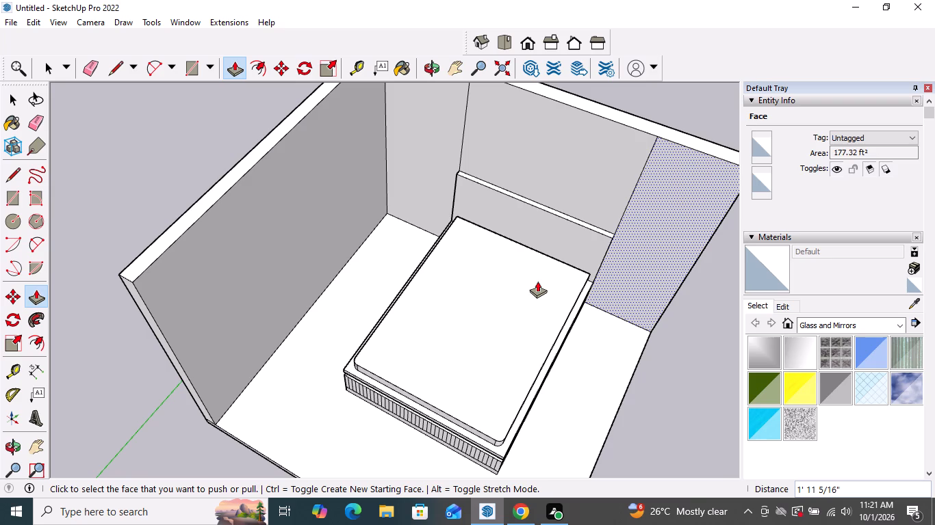
{"action": "middle_click_drag", "start_coordinate": [499, 162], "coordinate": [459, 137]}
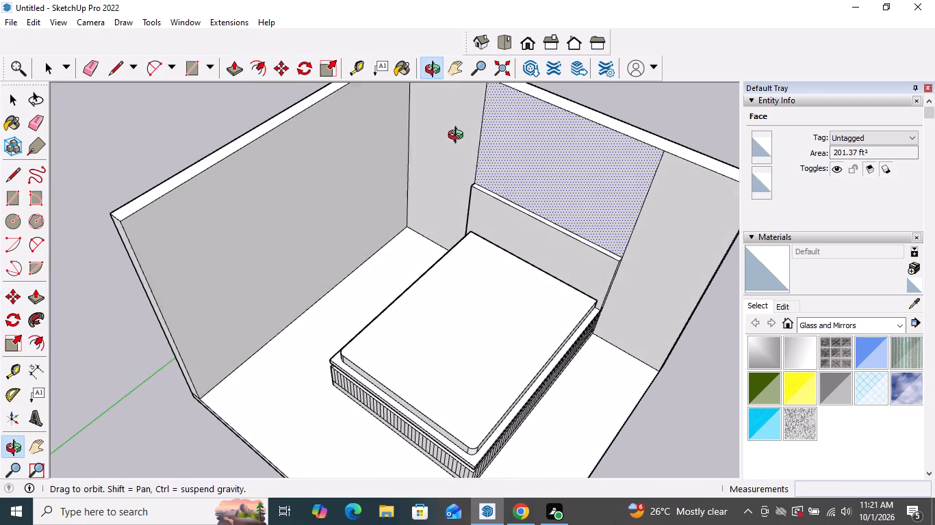
Pull the back-wall panel between the side wall and the bed out about 6 15/16", flush with the headboard front.
{"action": "middle_click_drag", "start_coordinate": [459, 137], "coordinate": [450, 135]}
{"action": "scroll", "coordinate": [453, 135], "scroll_direction": "up", "scroll_amount": 3}
{"action": "left_click", "coordinate": [476, 146]}
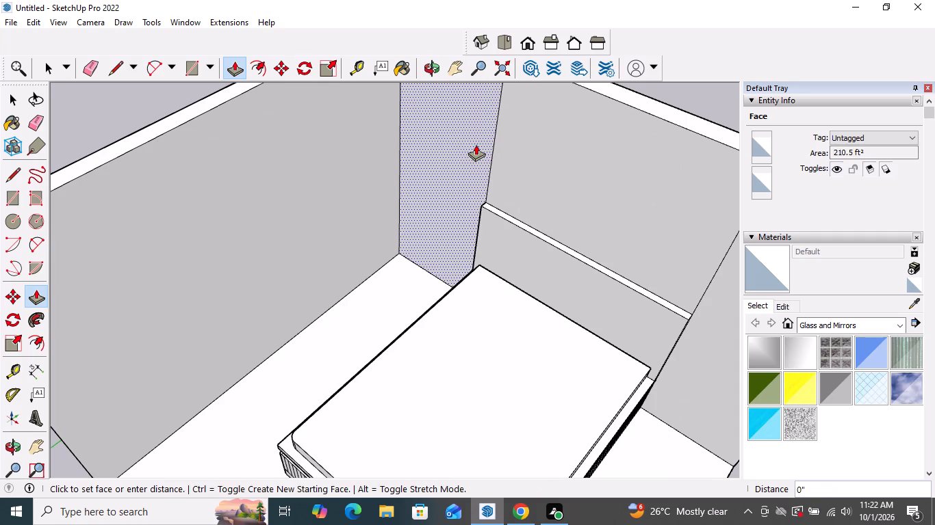
{"action": "scroll", "coordinate": [478, 191], "scroll_direction": "down", "scroll_amount": 4}
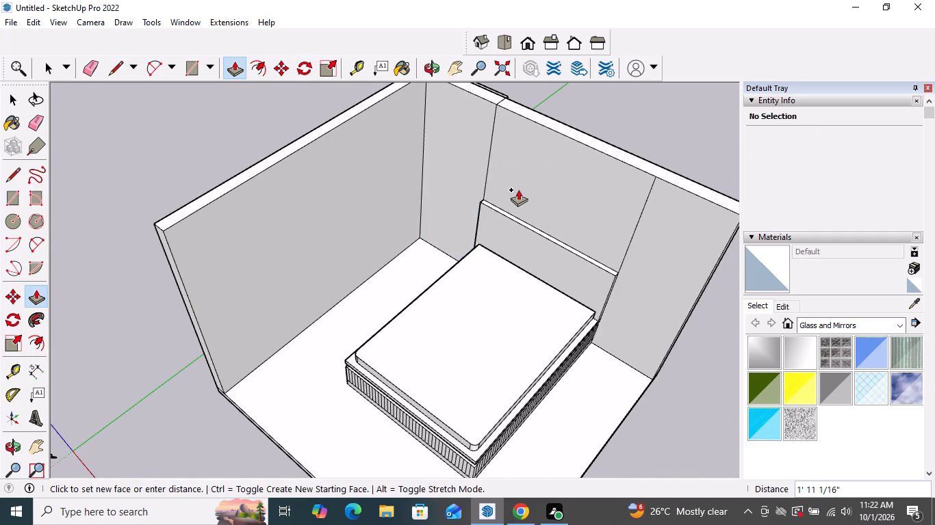
{"action": "scroll", "coordinate": [511, 174], "scroll_direction": "up", "scroll_amount": 6}
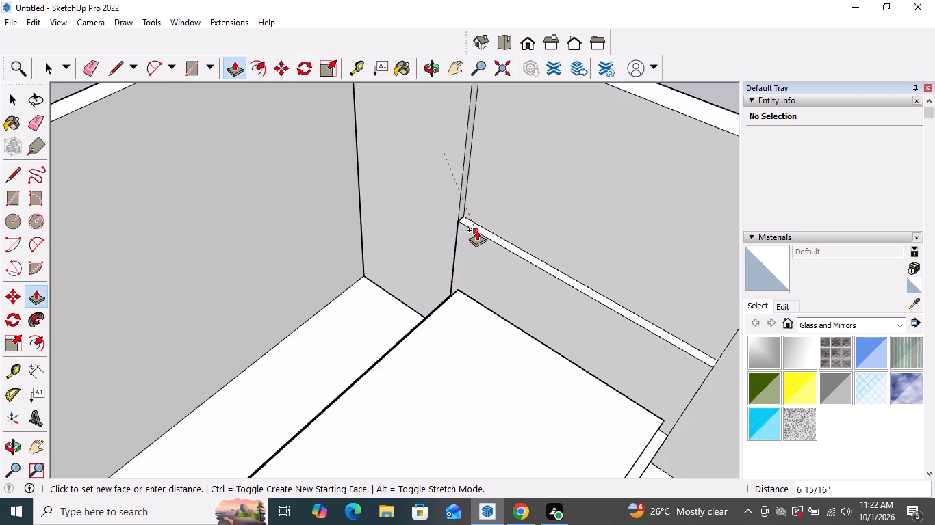
{"action": "left_click", "coordinate": [474, 230]}
Pull the back-wall panel at the open end of the wall out by the same 6 15/16".
{"action": "scroll", "coordinate": [476, 226], "scroll_direction": "down", "scroll_amount": 5}
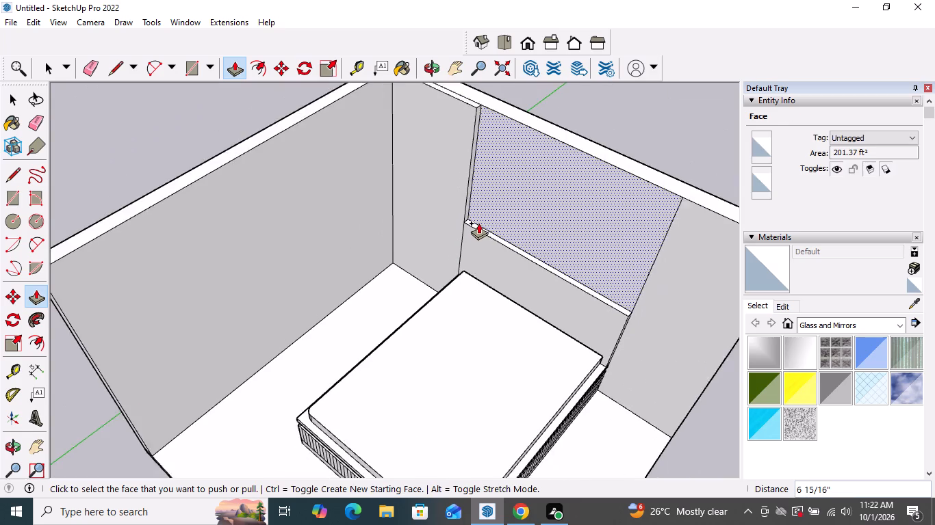
{"action": "scroll", "coordinate": [478, 223], "scroll_direction": "down", "scroll_amount": 1}
{"action": "double_click", "coordinate": [665, 269]}
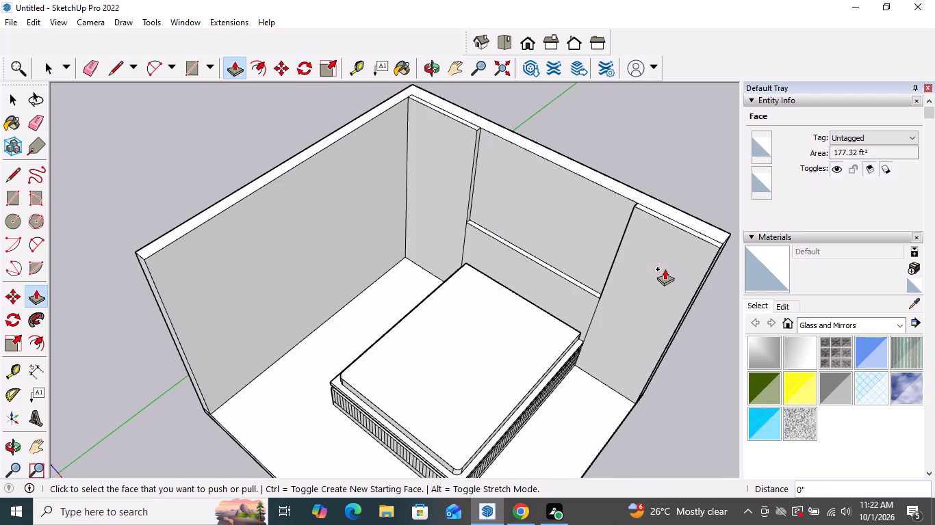
{"action": "key", "text": "space"}
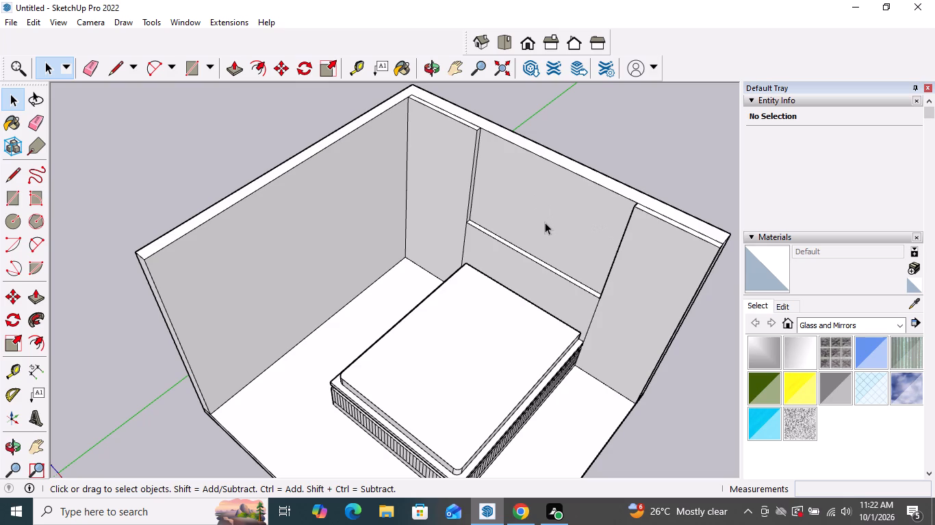
Copy the room's vertical corner edge about 8' 10 7/16" across the adjoining back-wall panel and divide the span into 20 equal strips.
{"action": "middle_click_drag", "start_coordinate": [400, 242], "coordinate": [428, 237]}
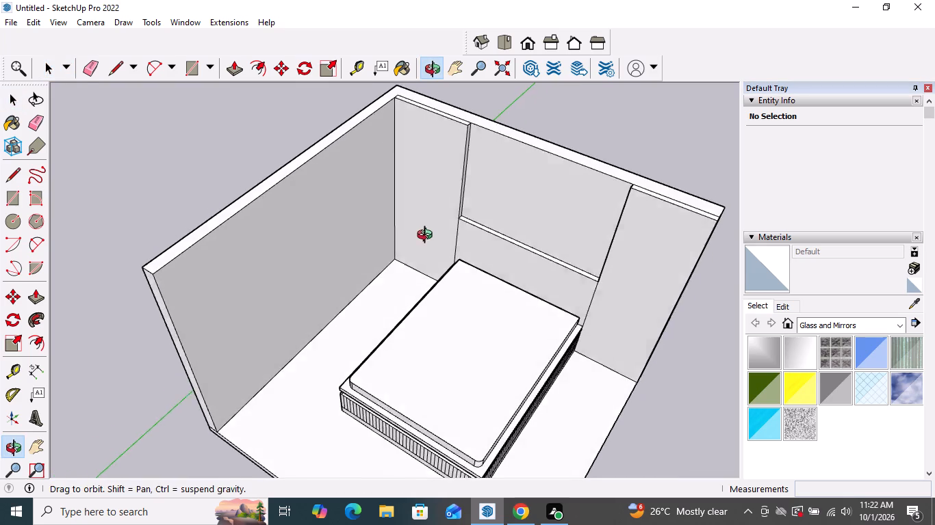
{"action": "middle_click_drag", "start_coordinate": [428, 237], "coordinate": [433, 230]}
{"action": "scroll", "coordinate": [399, 232], "scroll_direction": "up", "scroll_amount": 6}
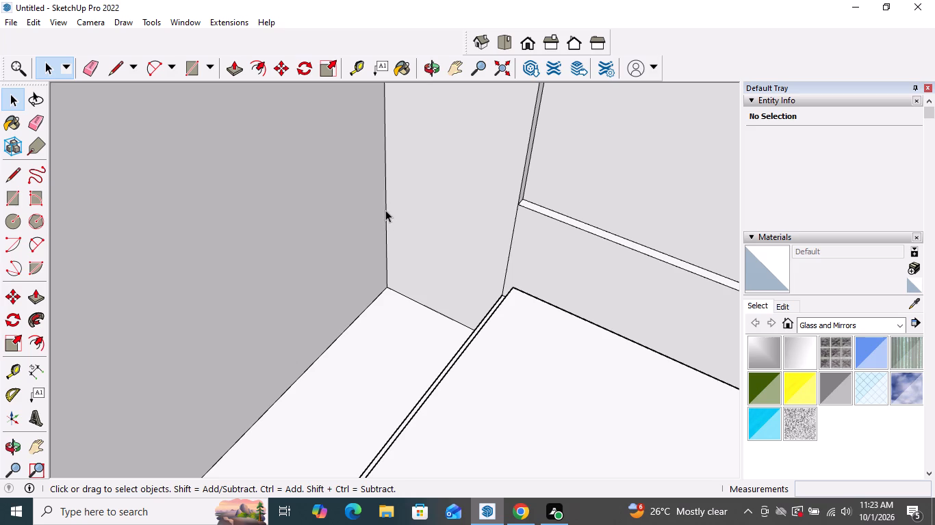
{"action": "left_click", "coordinate": [385, 209]}
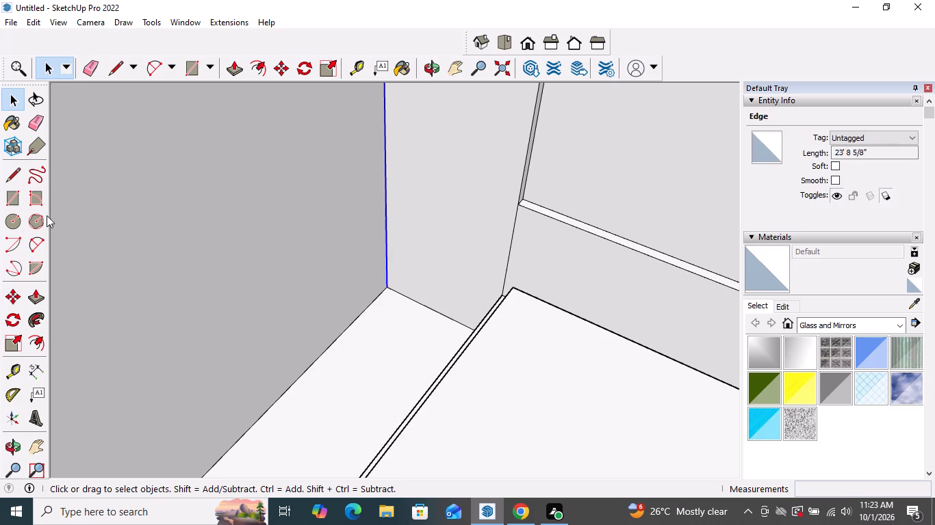
{"action": "left_click", "coordinate": [15, 293]}
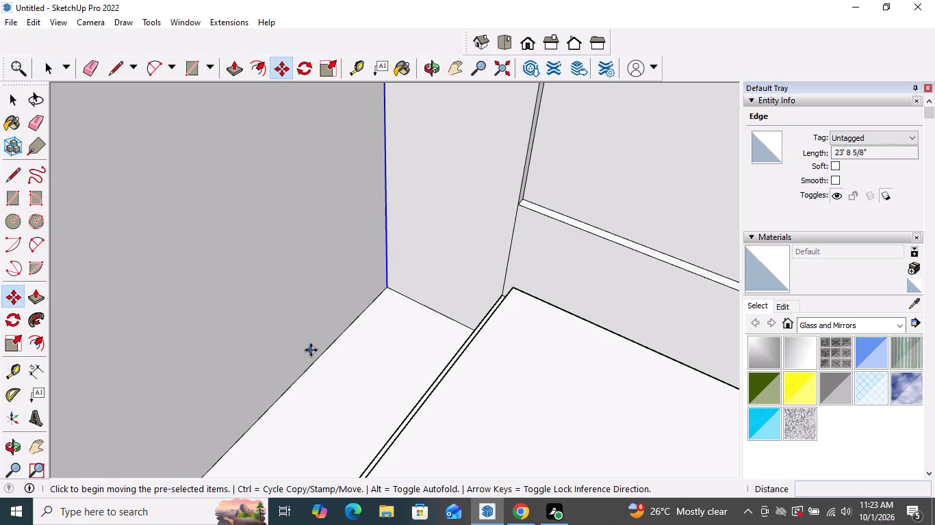
{"action": "left_click", "coordinate": [385, 286]}
{"action": "middle_click_drag", "start_coordinate": [391, 300], "coordinate": [519, 291]}
{"action": "left_click", "coordinate": [476, 308]}
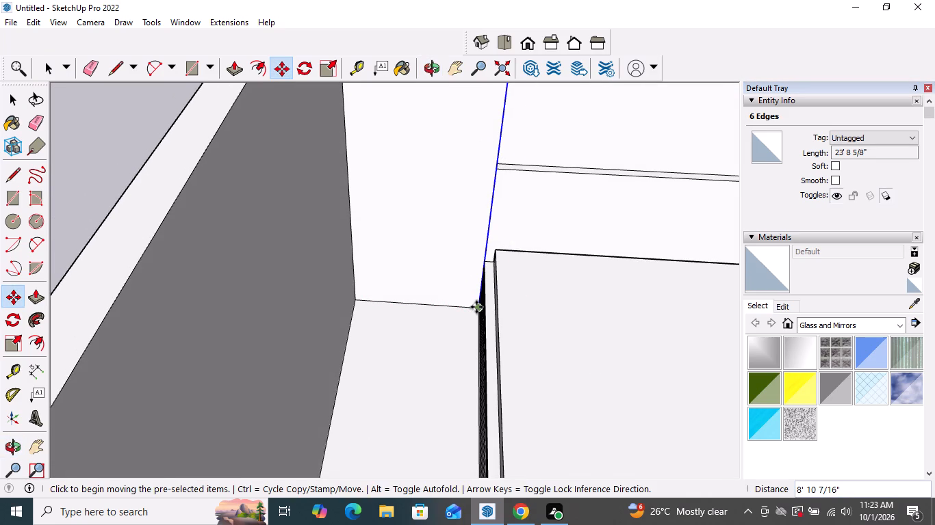
{"action": "key", "text": "shift+slash"}
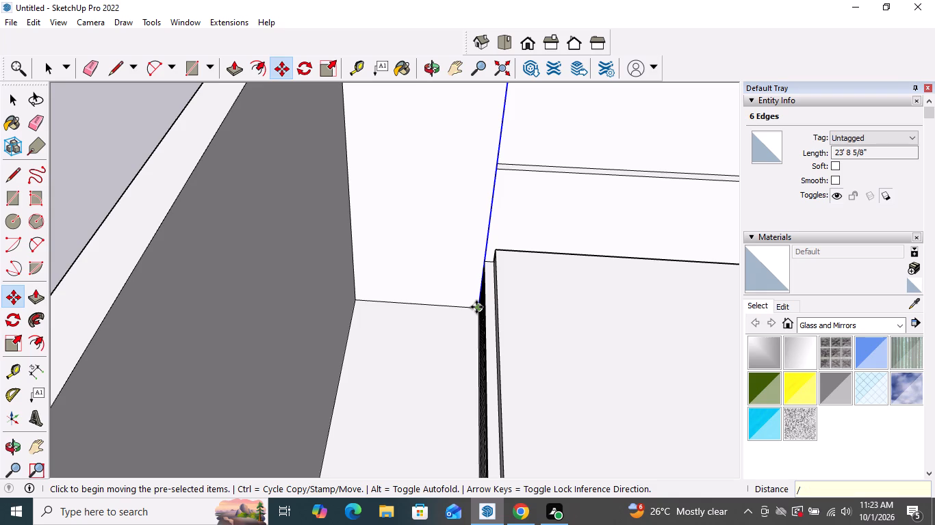
{"action": "type", "text": "20"}
{"action": "key", "text": "Return"}
{"action": "key", "text": "space"}
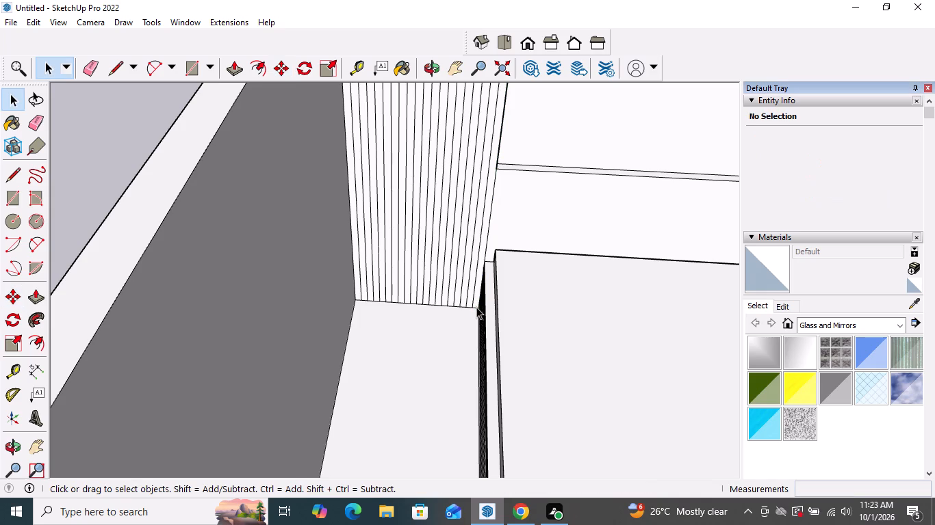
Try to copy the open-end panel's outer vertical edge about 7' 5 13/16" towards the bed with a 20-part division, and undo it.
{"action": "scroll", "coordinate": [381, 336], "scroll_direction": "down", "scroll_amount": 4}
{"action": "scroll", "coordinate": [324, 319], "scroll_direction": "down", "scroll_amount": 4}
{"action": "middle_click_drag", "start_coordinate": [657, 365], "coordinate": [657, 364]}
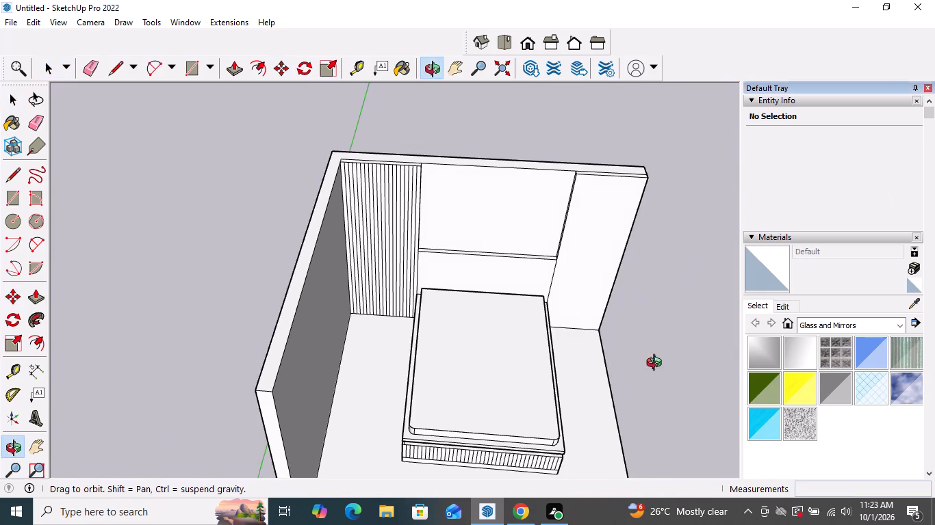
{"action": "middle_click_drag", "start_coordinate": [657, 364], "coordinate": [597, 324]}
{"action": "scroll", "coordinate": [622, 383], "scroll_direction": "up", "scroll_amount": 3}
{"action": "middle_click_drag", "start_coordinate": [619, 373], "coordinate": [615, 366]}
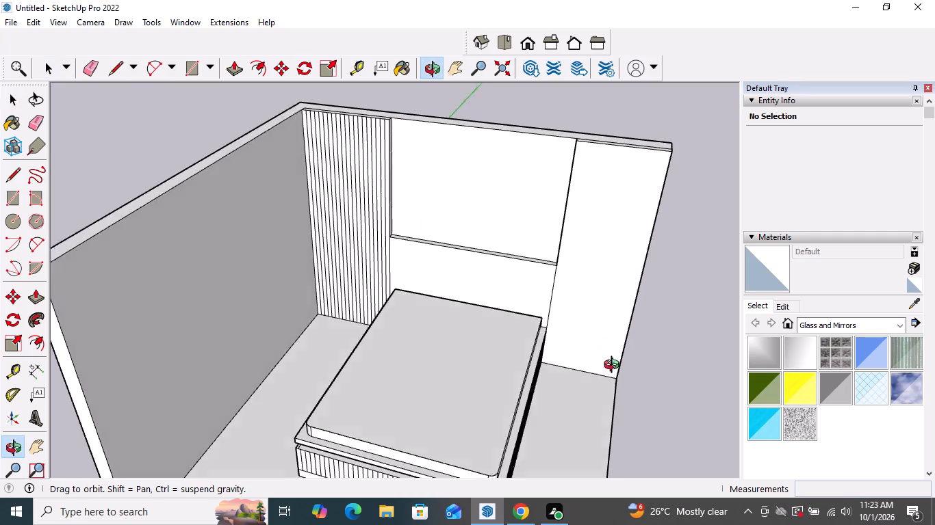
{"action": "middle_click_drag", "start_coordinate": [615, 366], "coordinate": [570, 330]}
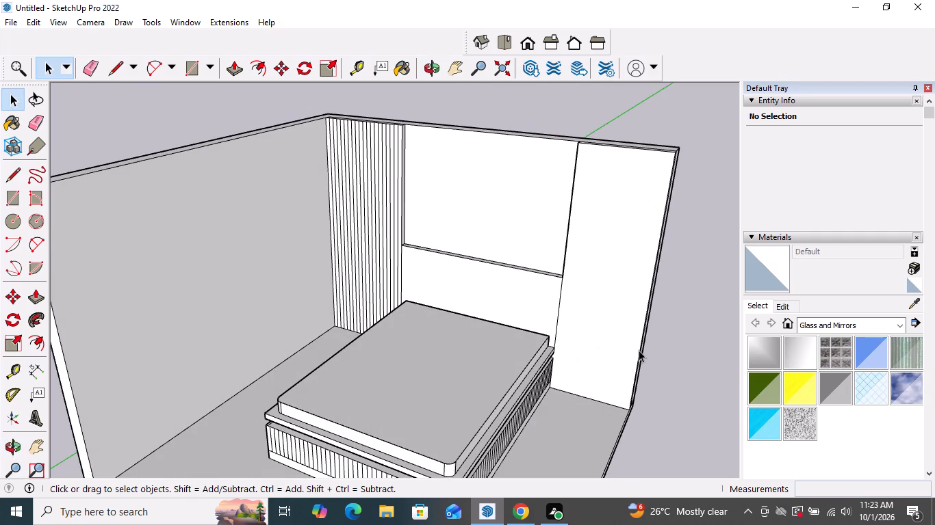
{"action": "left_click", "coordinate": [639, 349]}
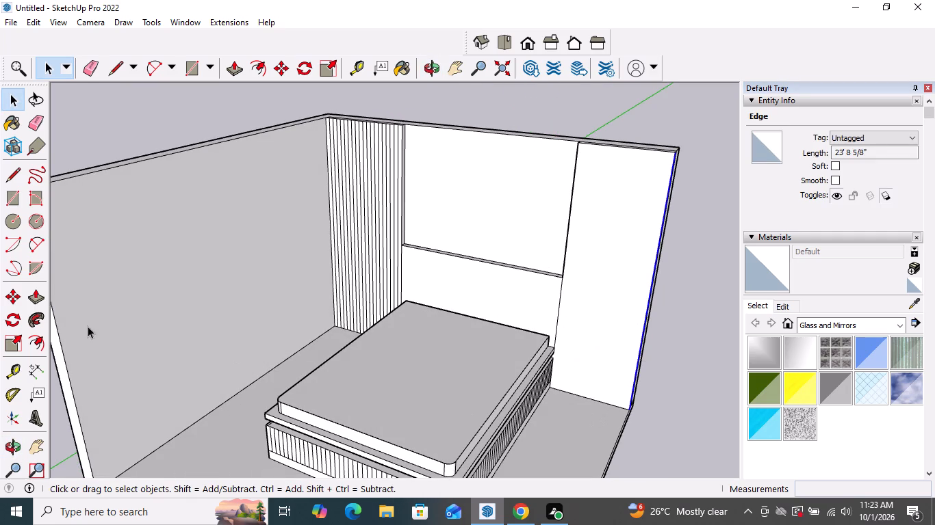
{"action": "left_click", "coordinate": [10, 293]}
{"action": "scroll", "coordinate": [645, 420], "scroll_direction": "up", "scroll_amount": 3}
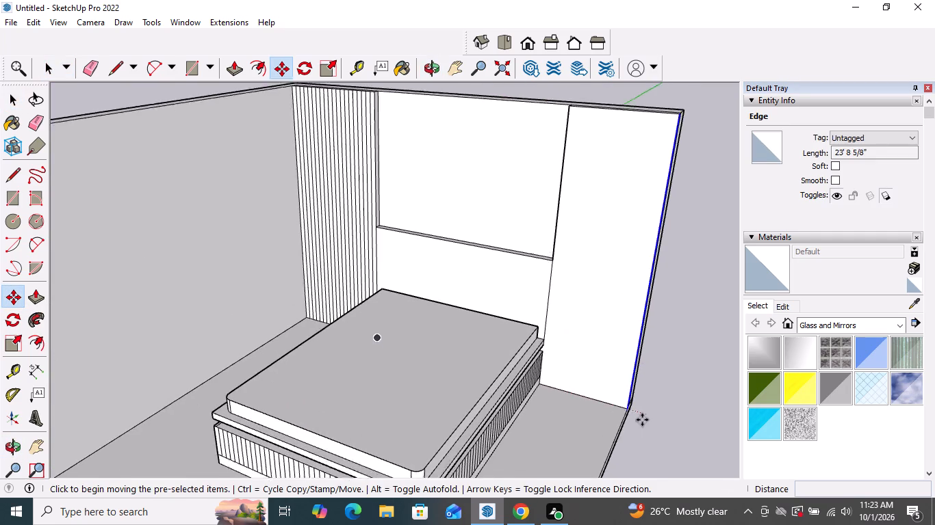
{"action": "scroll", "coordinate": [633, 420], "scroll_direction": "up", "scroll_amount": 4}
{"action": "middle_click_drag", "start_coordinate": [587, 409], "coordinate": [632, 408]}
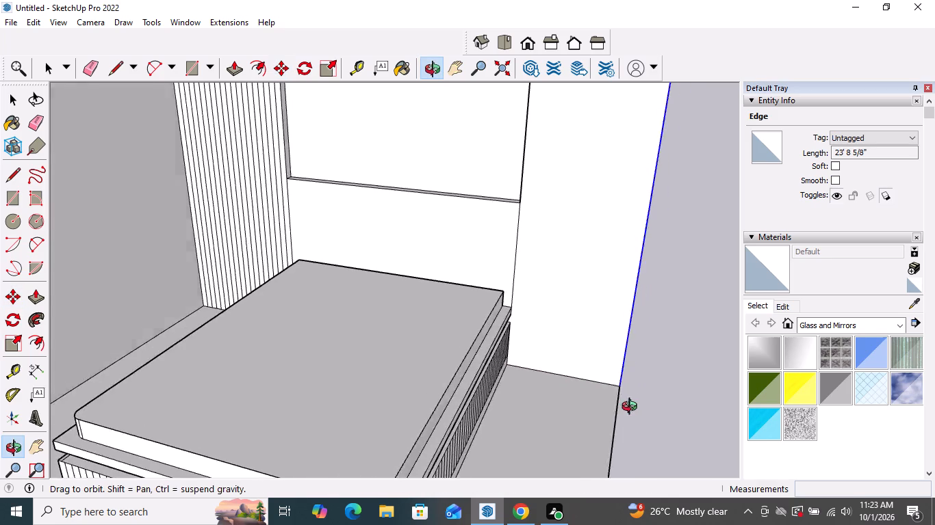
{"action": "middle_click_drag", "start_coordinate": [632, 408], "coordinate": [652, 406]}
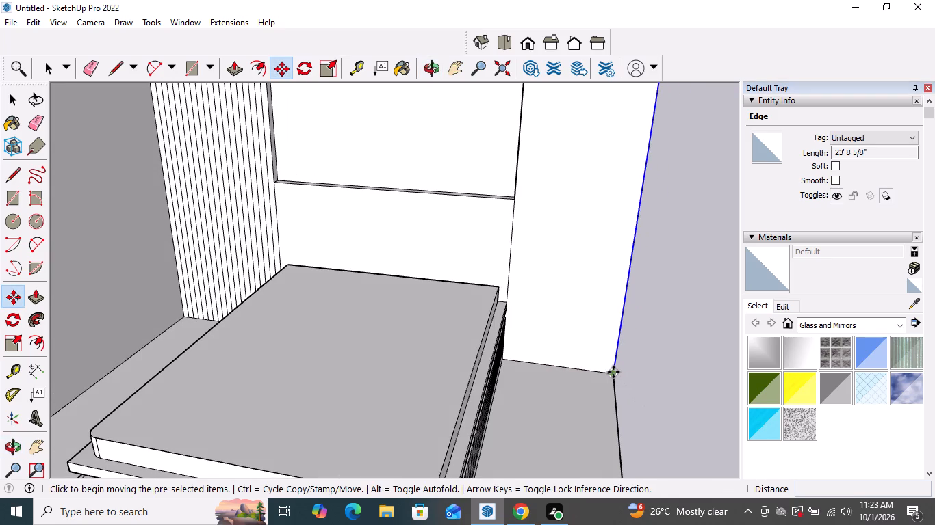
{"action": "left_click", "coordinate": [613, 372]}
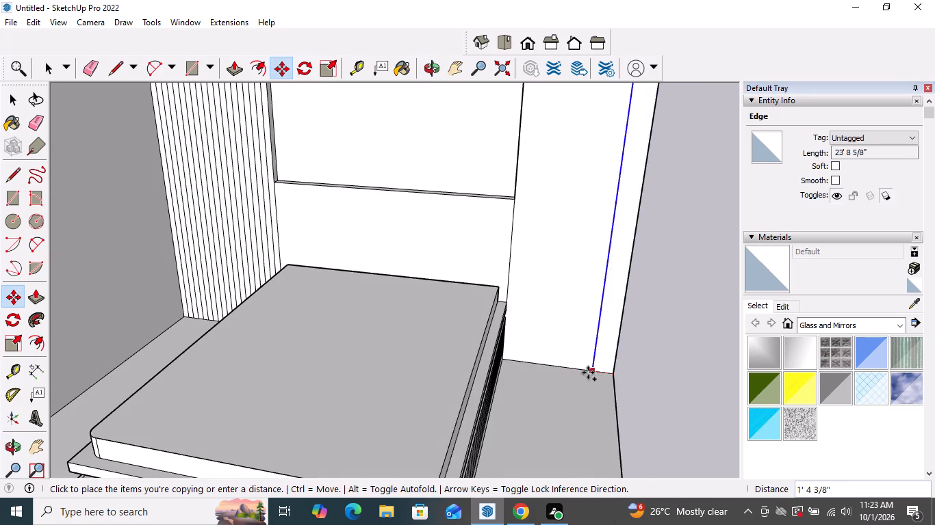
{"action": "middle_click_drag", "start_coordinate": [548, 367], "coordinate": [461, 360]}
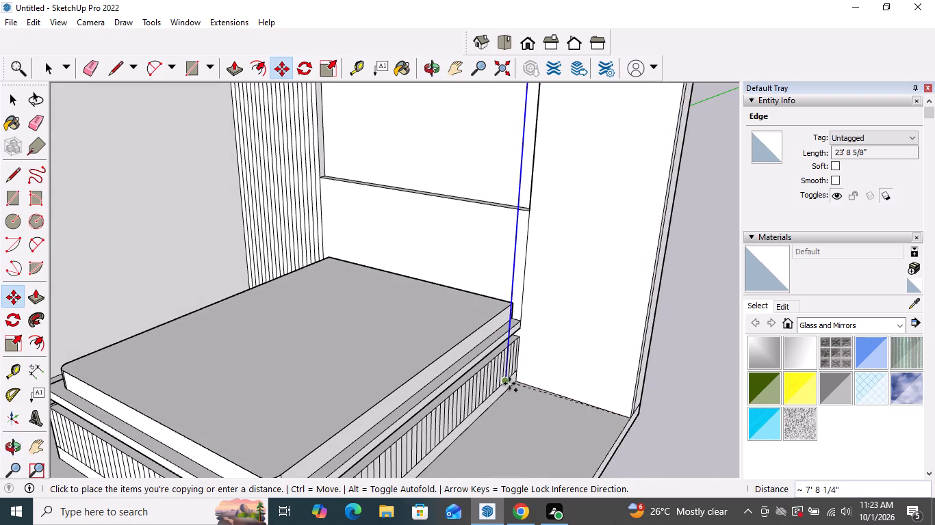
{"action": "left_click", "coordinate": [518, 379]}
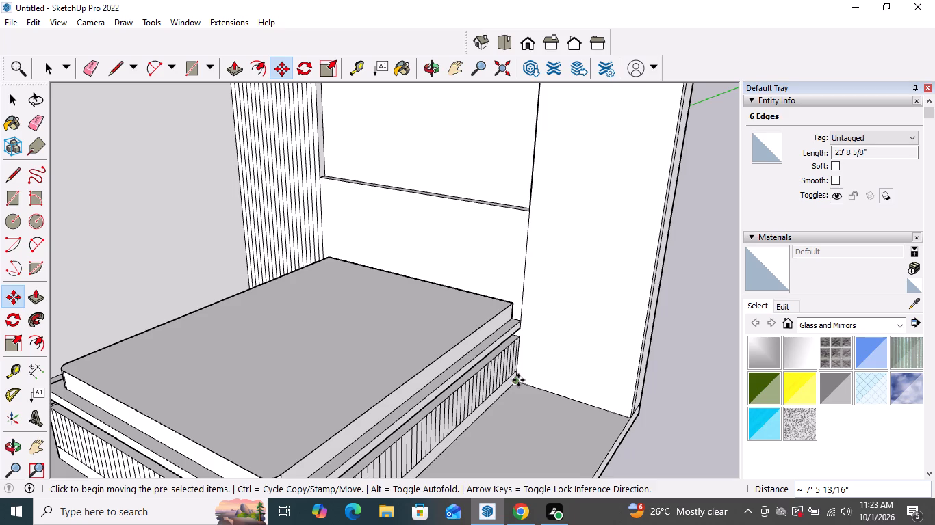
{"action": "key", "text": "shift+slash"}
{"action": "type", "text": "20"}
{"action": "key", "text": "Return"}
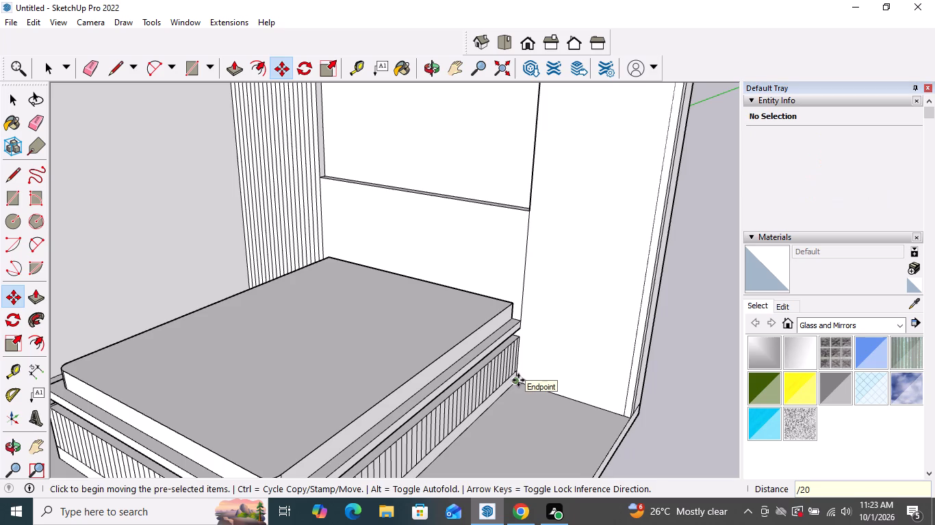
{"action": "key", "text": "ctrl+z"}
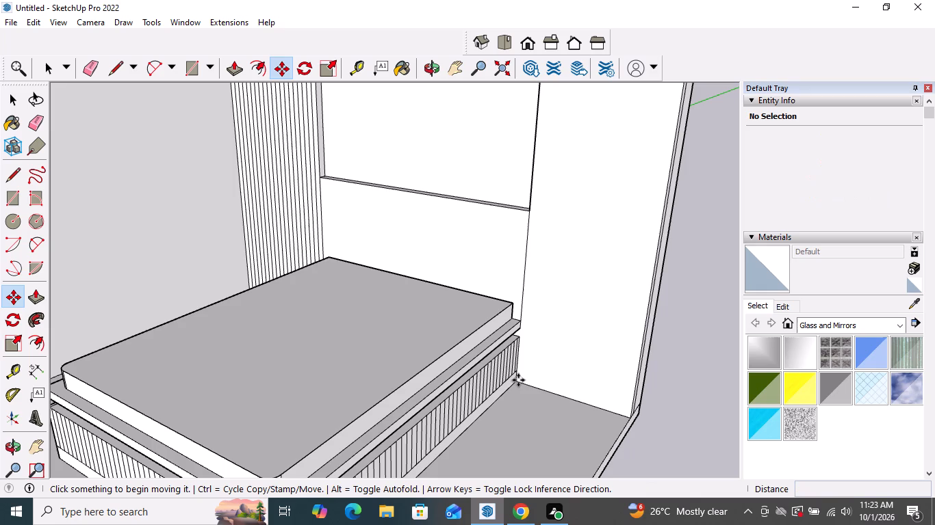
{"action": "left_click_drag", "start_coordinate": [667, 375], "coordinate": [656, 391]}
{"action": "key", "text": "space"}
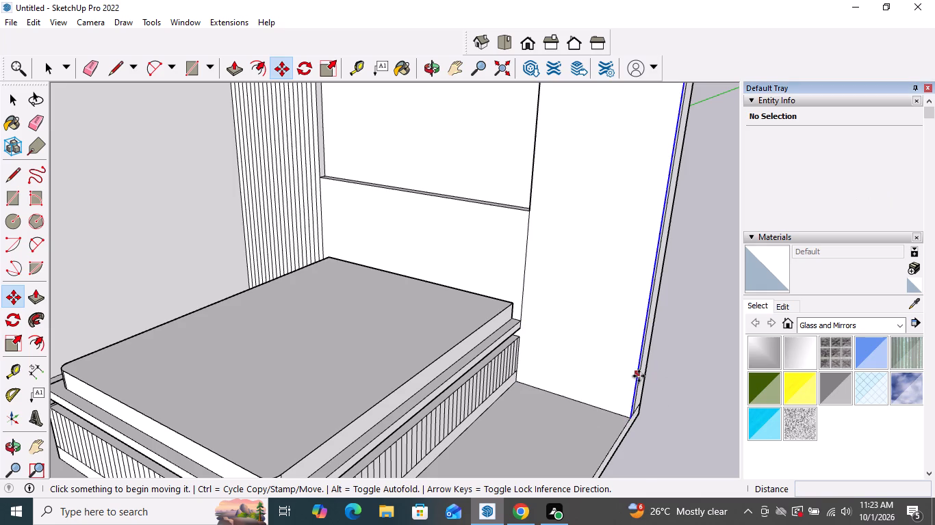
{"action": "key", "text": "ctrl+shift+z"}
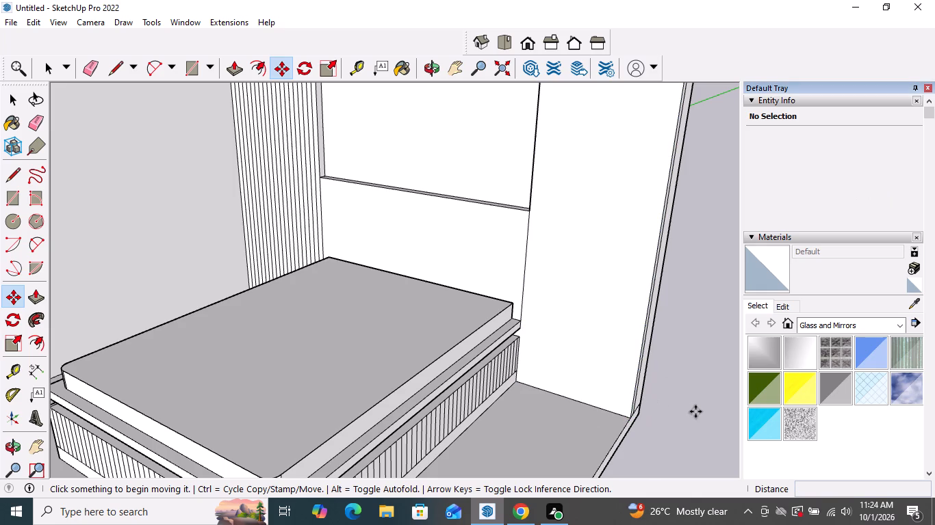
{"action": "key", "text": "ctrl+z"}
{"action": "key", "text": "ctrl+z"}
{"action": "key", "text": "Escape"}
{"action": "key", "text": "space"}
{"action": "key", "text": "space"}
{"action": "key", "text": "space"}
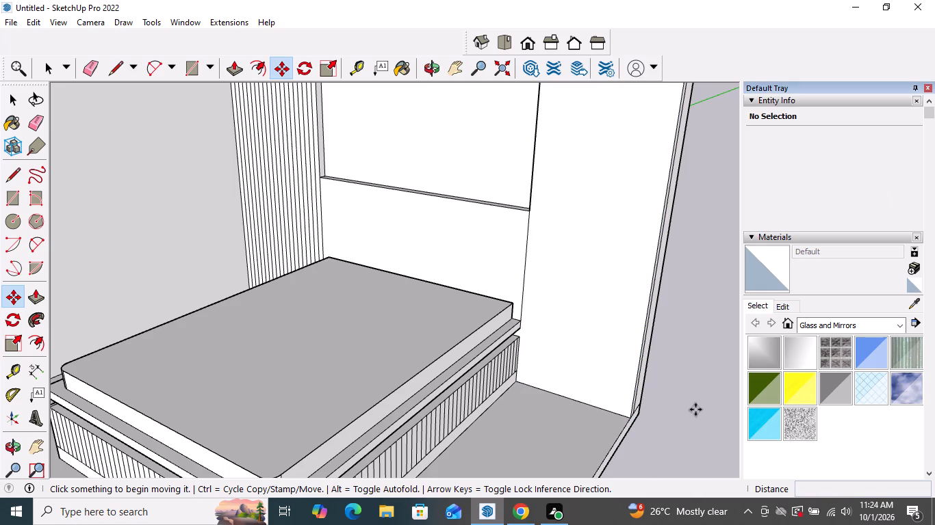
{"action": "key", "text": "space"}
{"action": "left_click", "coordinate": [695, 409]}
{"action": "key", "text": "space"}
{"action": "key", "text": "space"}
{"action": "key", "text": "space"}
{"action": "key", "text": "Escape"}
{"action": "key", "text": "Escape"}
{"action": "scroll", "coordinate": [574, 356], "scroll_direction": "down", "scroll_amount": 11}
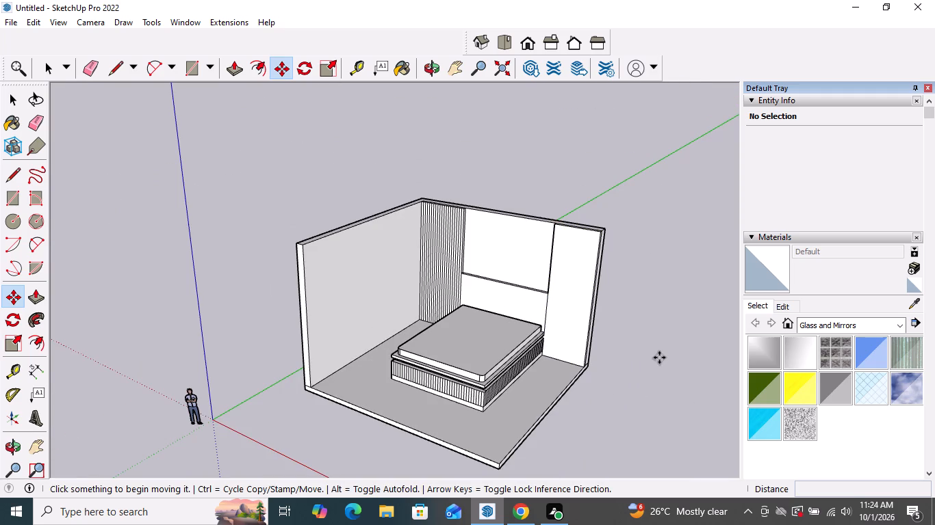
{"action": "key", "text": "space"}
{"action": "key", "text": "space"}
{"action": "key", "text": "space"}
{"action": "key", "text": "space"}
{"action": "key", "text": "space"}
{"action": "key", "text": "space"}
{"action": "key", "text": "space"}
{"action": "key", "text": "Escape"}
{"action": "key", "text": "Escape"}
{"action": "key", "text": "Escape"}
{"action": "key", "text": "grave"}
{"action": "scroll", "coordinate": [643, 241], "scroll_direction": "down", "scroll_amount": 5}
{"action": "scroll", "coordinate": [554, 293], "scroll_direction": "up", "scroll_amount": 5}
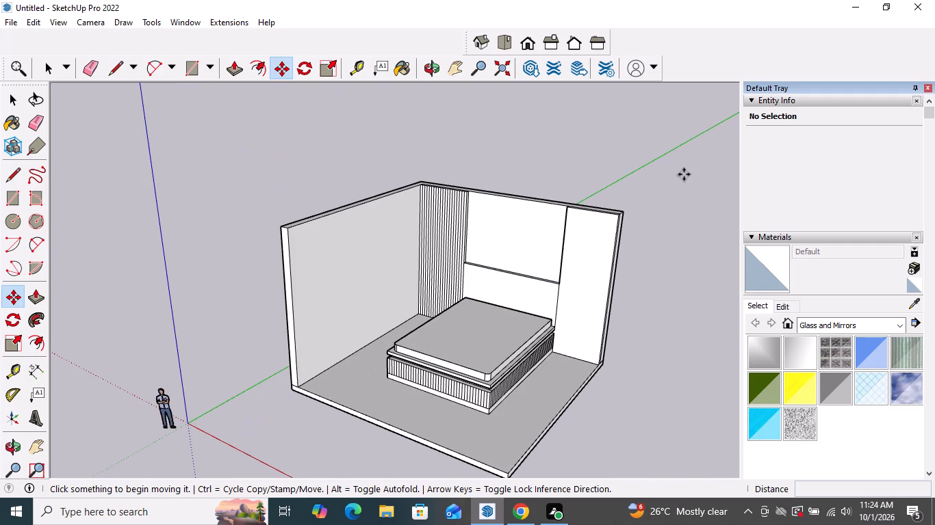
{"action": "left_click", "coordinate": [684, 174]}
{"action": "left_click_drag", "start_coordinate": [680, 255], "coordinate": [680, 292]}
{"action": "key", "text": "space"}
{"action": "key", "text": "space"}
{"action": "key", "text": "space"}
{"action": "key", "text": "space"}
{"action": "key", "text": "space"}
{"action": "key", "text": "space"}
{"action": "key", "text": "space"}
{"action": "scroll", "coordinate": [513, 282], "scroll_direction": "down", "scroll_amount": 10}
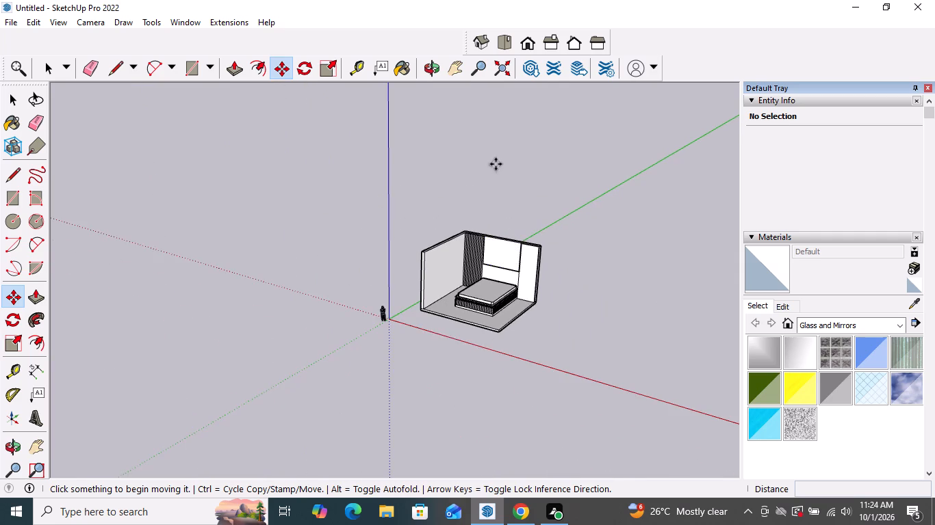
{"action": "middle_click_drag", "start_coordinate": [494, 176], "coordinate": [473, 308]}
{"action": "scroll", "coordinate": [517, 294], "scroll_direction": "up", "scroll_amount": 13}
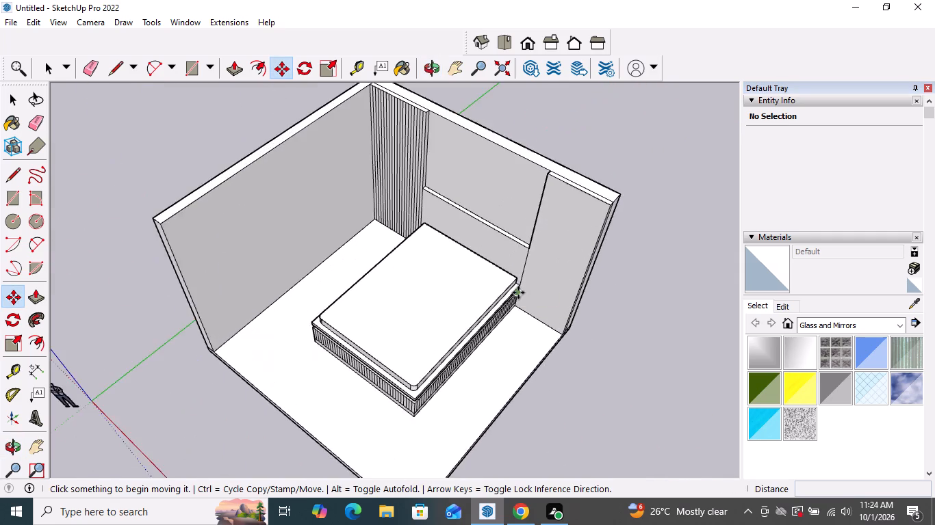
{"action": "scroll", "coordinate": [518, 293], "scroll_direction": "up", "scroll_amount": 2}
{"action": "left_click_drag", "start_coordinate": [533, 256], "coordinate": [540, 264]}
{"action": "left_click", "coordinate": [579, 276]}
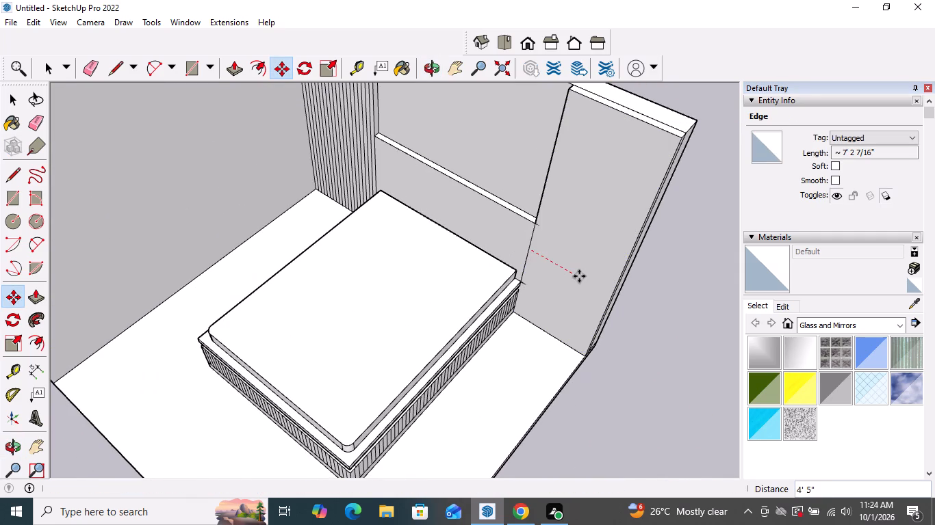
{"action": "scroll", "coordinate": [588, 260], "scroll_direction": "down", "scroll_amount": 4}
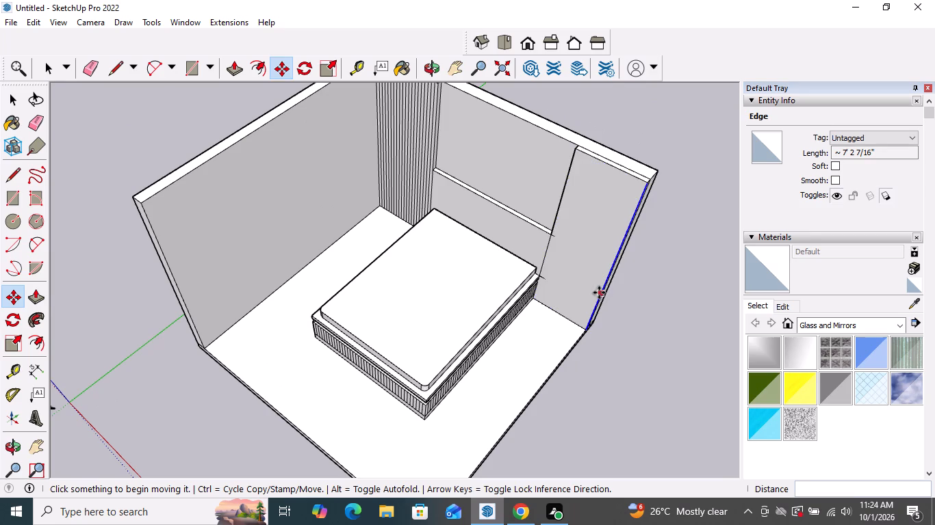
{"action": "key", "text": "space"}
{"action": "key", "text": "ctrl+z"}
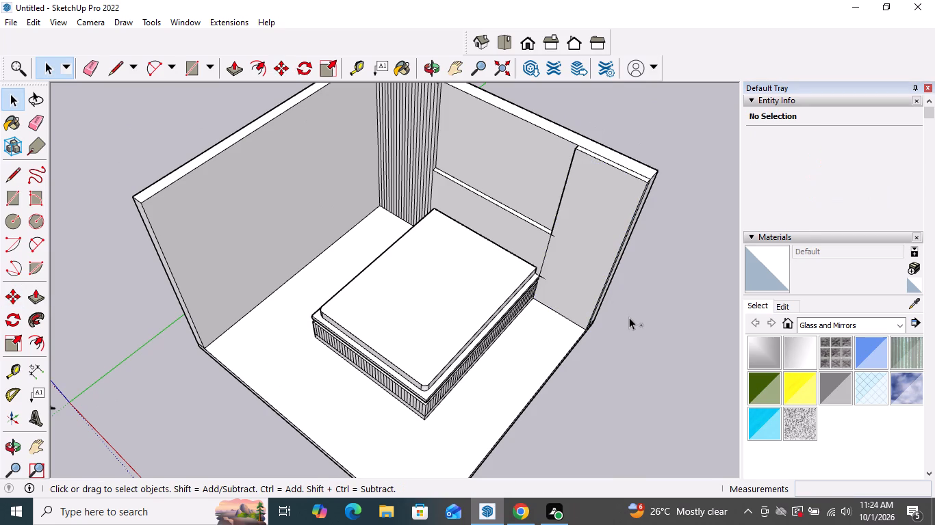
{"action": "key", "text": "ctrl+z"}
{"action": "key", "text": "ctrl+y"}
Copy the open-end panel's outer vertical edge about 7' 5 9/16" to its bed-side edge and divide the span into 20 equal strips.
{"action": "scroll", "coordinate": [587, 334], "scroll_direction": "up", "scroll_amount": 6}
{"action": "middle_click_drag", "start_coordinate": [563, 328], "coordinate": [619, 320]}
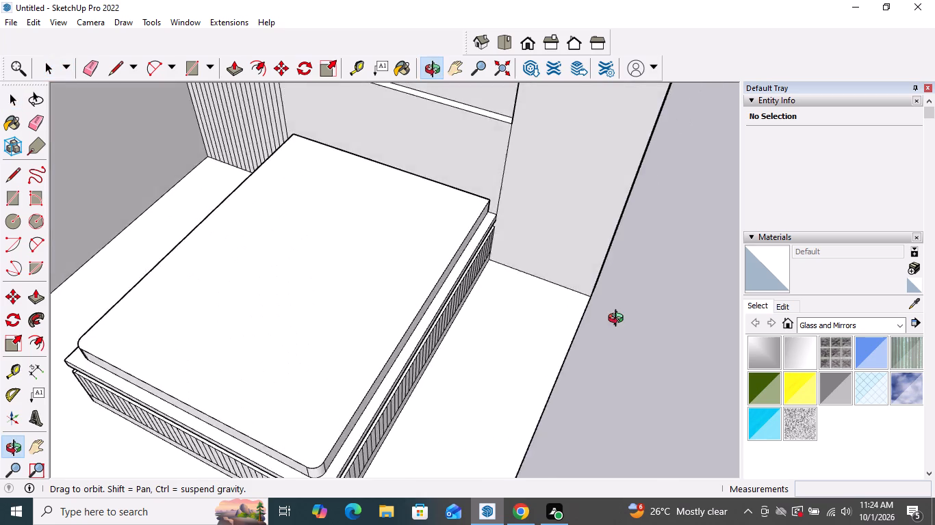
{"action": "middle_click_drag", "start_coordinate": [619, 320], "coordinate": [680, 307]}
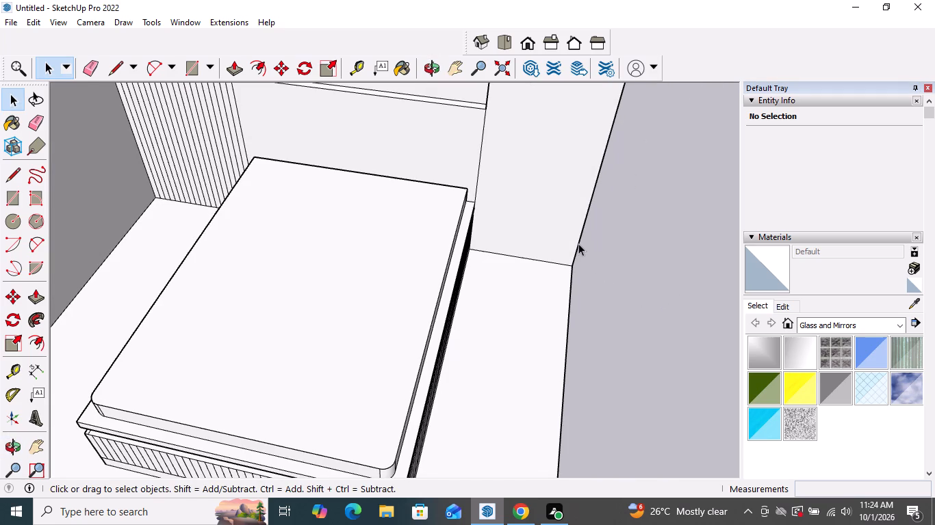
{"action": "left_click", "coordinate": [578, 242]}
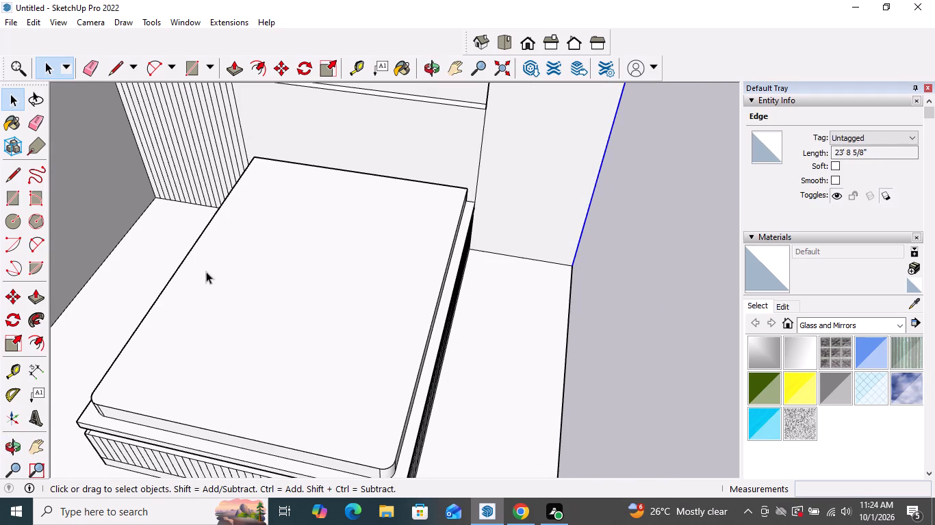
{"action": "left_click", "coordinate": [14, 297]}
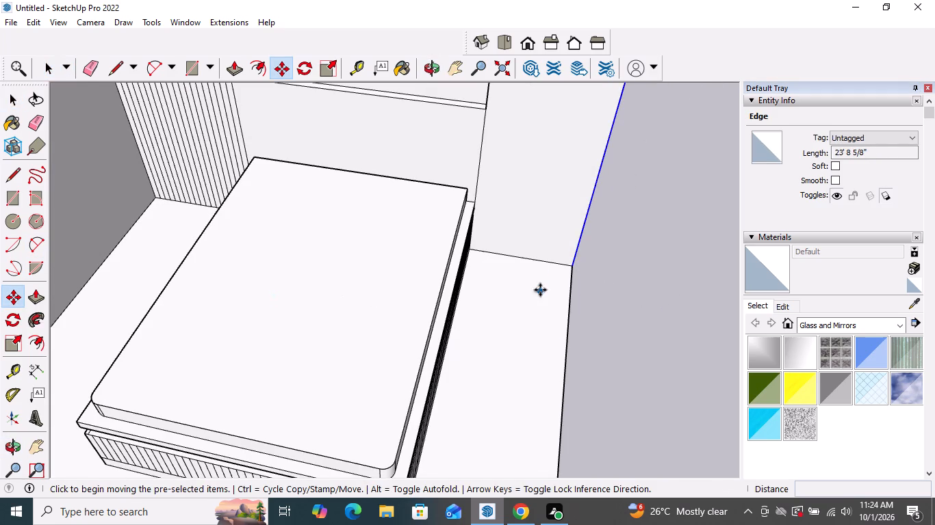
{"action": "left_click", "coordinate": [572, 265]}
{"action": "middle_click_drag", "start_coordinate": [572, 265], "coordinate": [572, 264]}
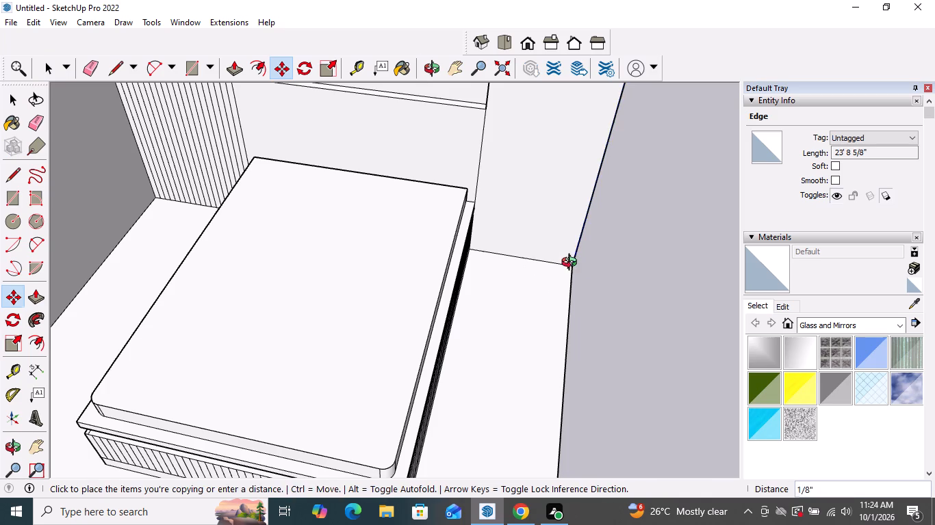
{"action": "middle_click_drag", "start_coordinate": [572, 264], "coordinate": [518, 204]}
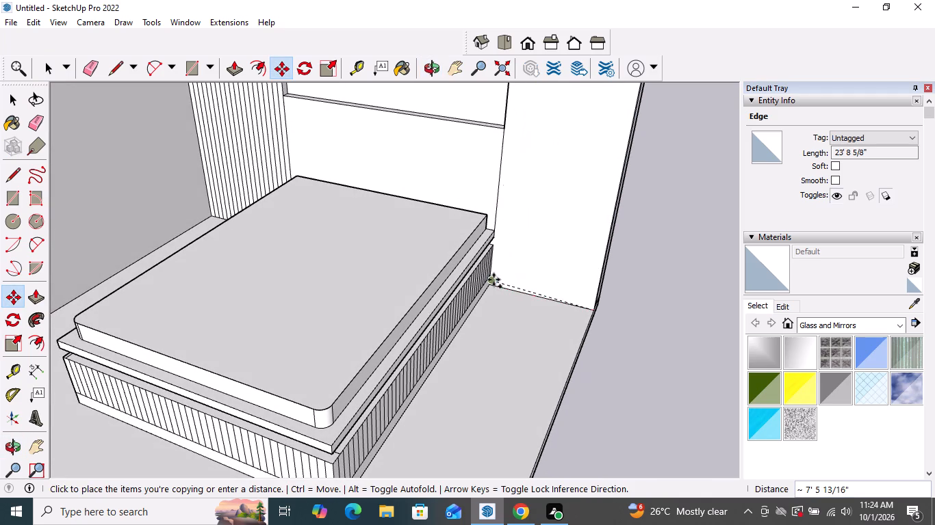
{"action": "left_click", "coordinate": [492, 286]}
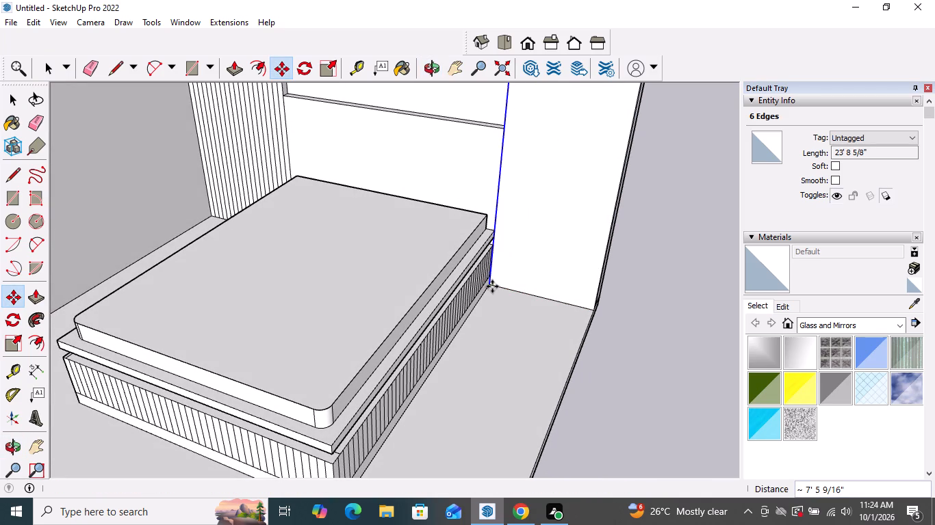
{"action": "key", "text": "shift+slash"}
{"action": "type", "text": "20"}
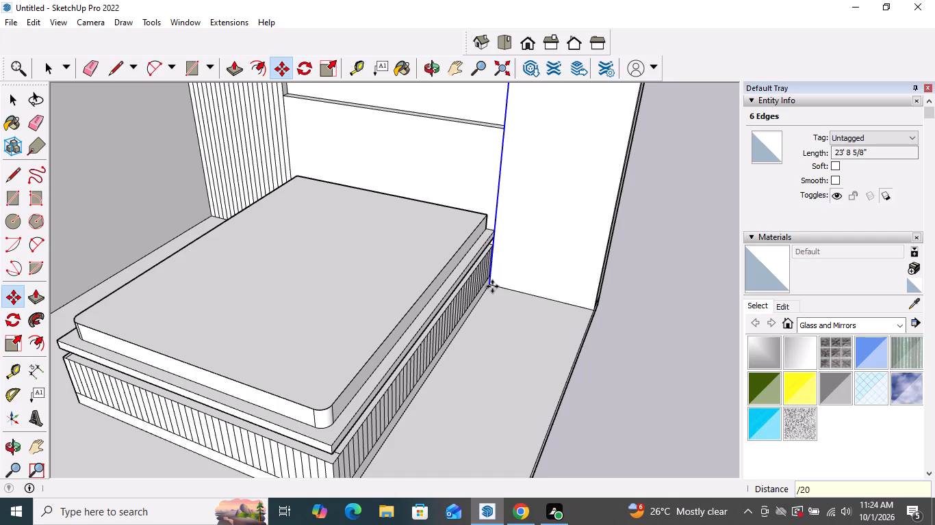
{"action": "key", "text": "Return"}
{"action": "key", "text": "space"}
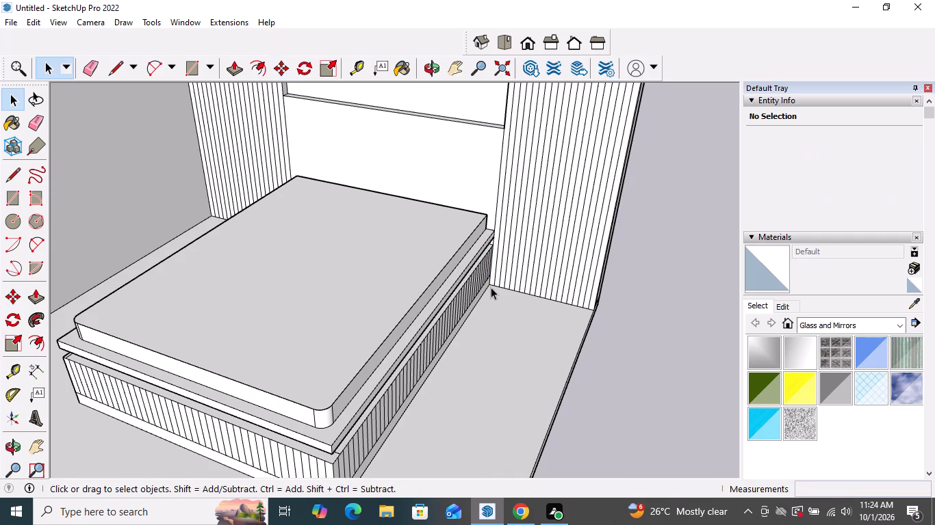
Examine the slatted back-wall panels, the headboard wall and the bed from several angles.
{"action": "scroll", "coordinate": [489, 304], "scroll_direction": "down", "scroll_amount": 6}
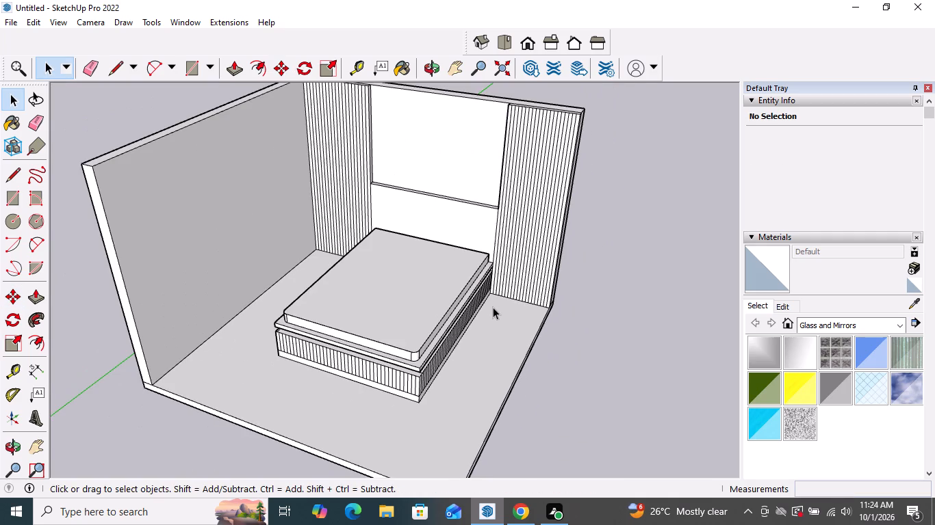
{"action": "middle_click_drag", "start_coordinate": [376, 211], "coordinate": [531, 193]}
{"action": "scroll", "coordinate": [348, 208], "scroll_direction": "up", "scroll_amount": 8}
{"action": "middle_click_drag", "start_coordinate": [373, 278], "coordinate": [369, 227]}
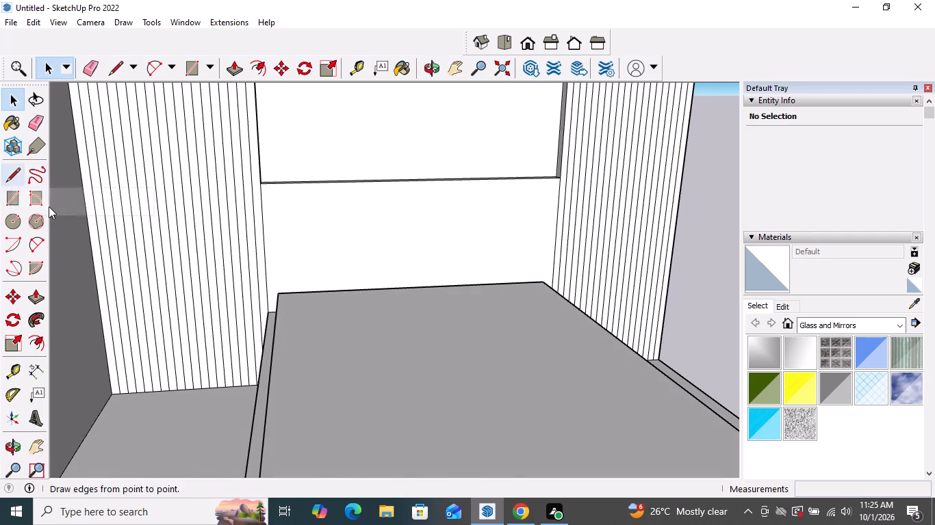
{"action": "scroll", "coordinate": [167, 228], "scroll_direction": "down", "scroll_amount": 9}
{"action": "middle_click_drag", "start_coordinate": [305, 260], "coordinate": [185, 275]}
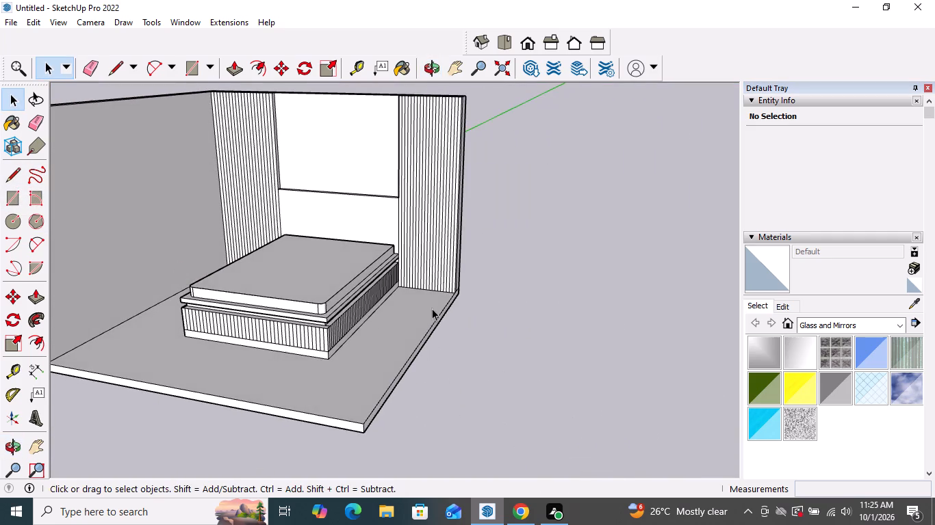
{"action": "middle_click_drag", "start_coordinate": [435, 295], "coordinate": [452, 392]}
{"action": "scroll", "coordinate": [415, 297], "scroll_direction": "up", "scroll_amount": 1}
{"action": "middle_click_drag", "start_coordinate": [415, 295], "coordinate": [383, 217]}
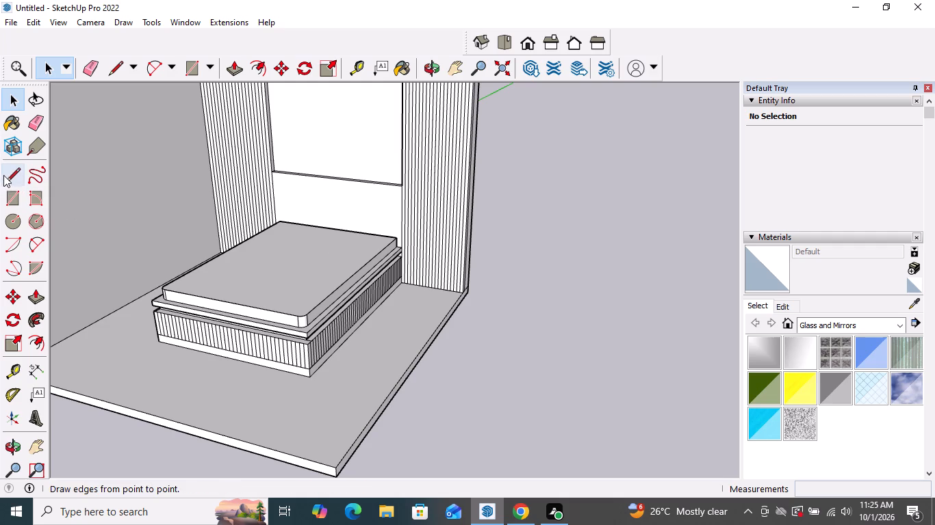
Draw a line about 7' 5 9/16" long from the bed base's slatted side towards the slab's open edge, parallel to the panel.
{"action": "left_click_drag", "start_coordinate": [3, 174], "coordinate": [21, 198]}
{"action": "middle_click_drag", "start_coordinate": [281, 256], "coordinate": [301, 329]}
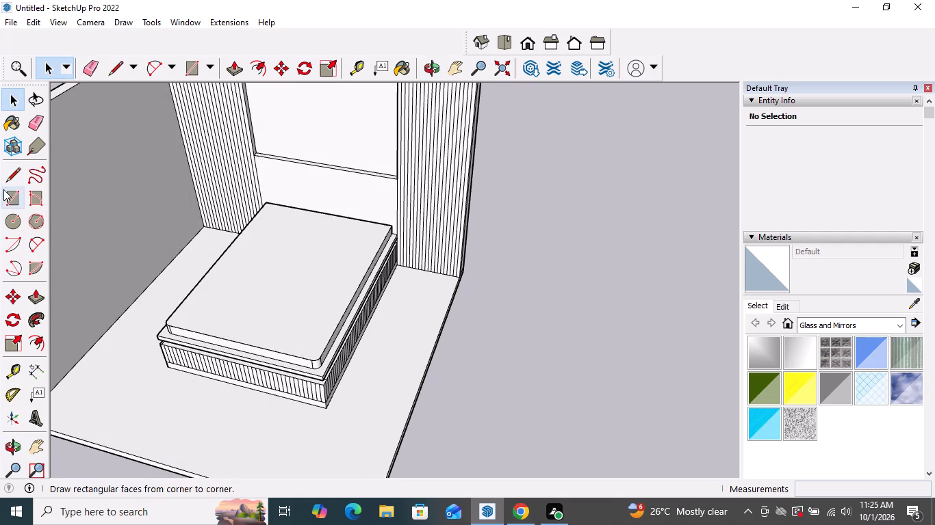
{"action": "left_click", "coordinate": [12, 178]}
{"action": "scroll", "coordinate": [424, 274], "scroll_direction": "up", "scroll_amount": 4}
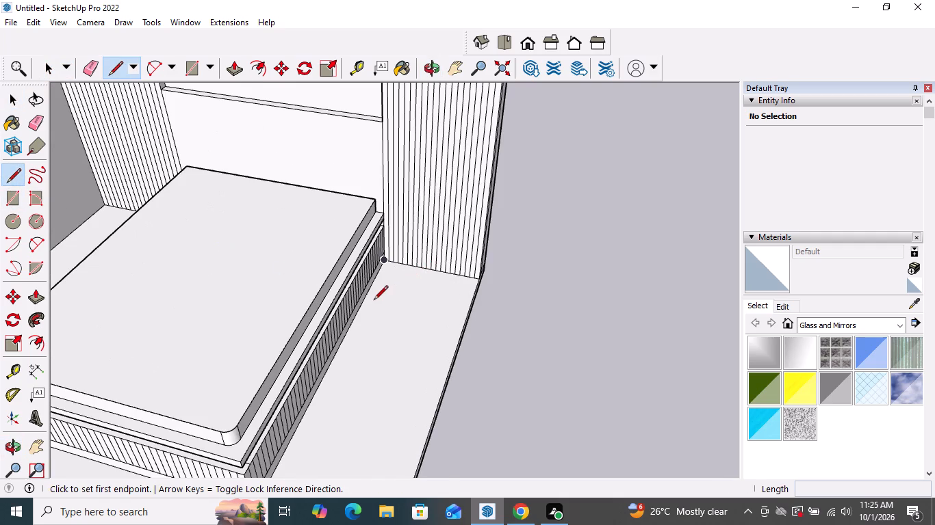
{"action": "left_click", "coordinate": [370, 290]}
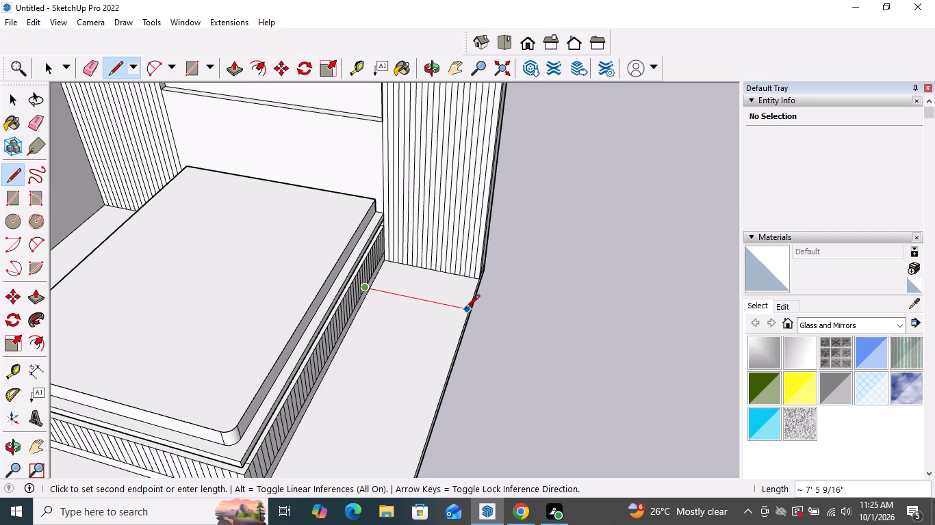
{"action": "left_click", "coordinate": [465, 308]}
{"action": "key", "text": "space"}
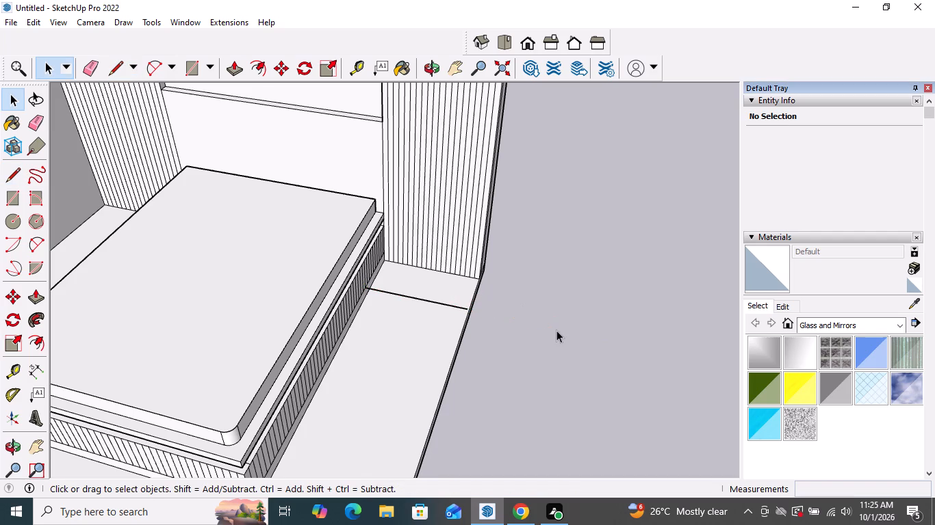
Draw a floor line about 7' 5 9/16" long from the bottom of the bed base to the slab's open edge, parallel to the slatted panel.
{"action": "scroll", "coordinate": [472, 288], "scroll_direction": "up", "scroll_amount": 14}
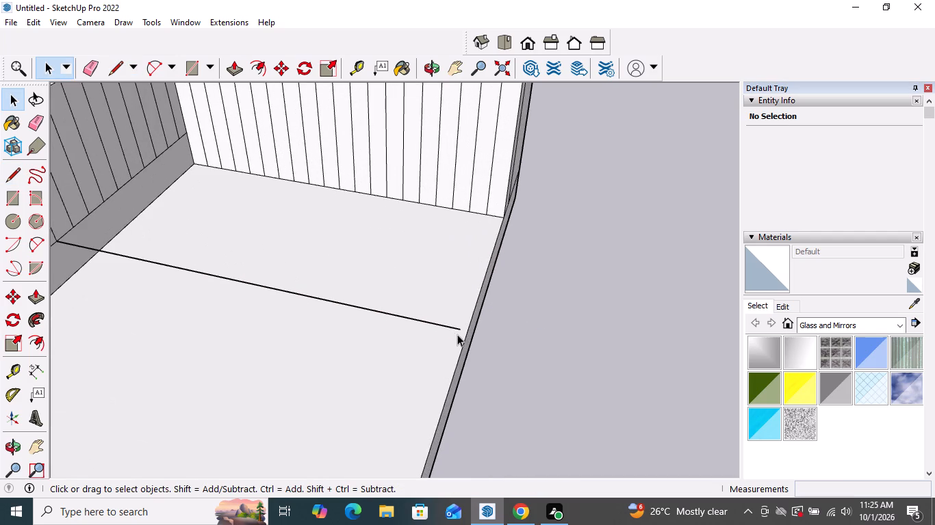
{"action": "middle_click_drag", "start_coordinate": [460, 332], "coordinate": [459, 226]}
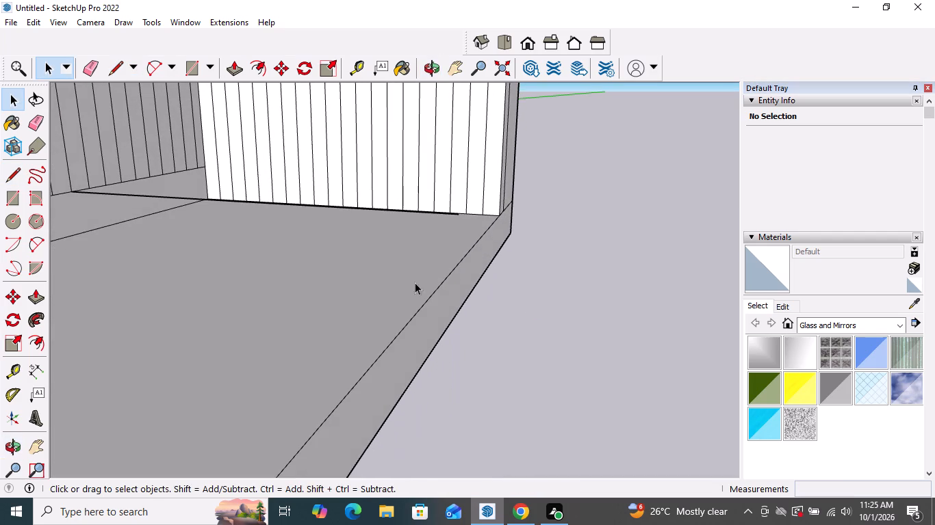
{"action": "left_click", "coordinate": [16, 172]}
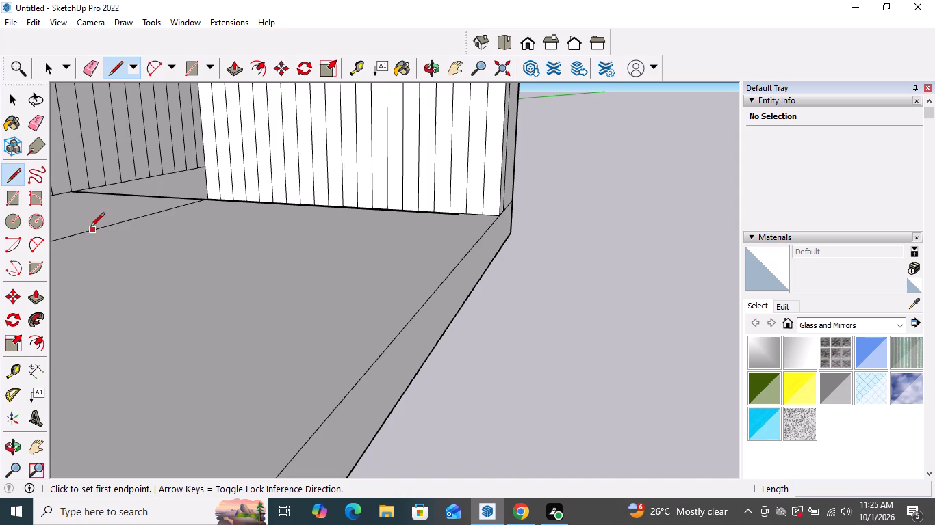
{"action": "left_click", "coordinate": [84, 229]}
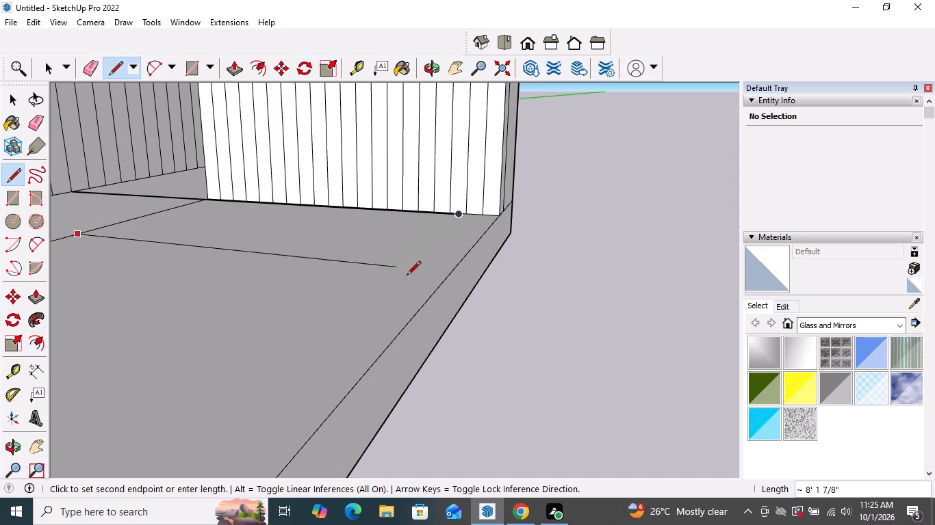
{"action": "left_click", "coordinate": [459, 272]}
{"action": "key", "text": "space"}
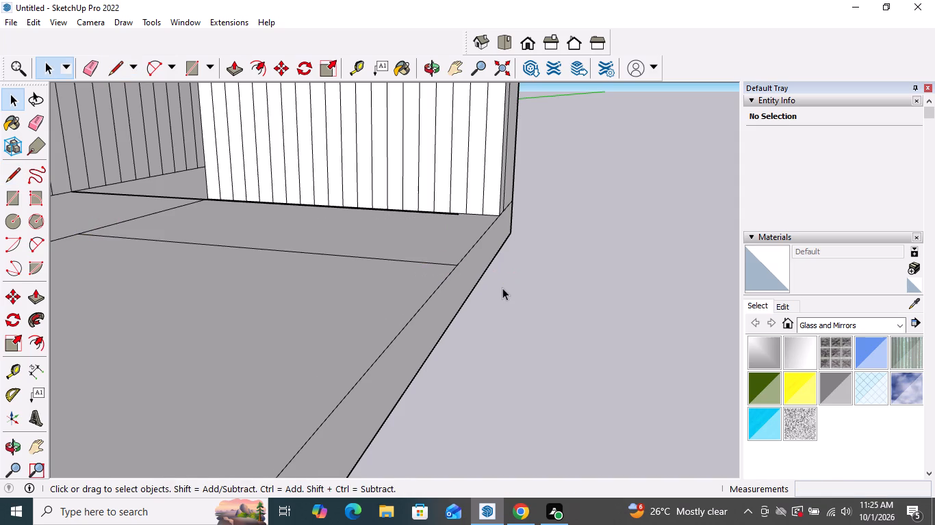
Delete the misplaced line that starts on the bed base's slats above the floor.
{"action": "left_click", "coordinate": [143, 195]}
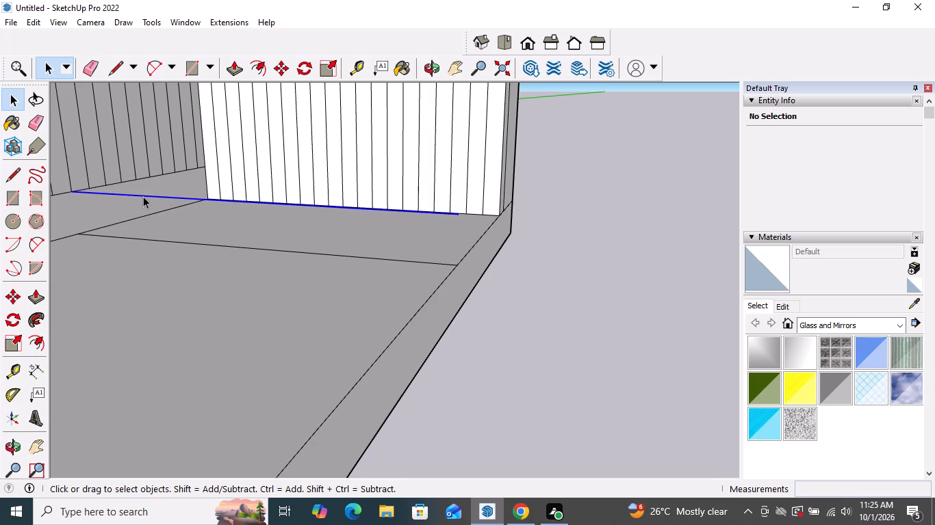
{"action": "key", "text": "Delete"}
Push/Pull the floor rectangle between the bed base, the open-end slatted panel and the slab's open edge.
{"action": "scroll", "coordinate": [239, 299], "scroll_direction": "down", "scroll_amount": 1}
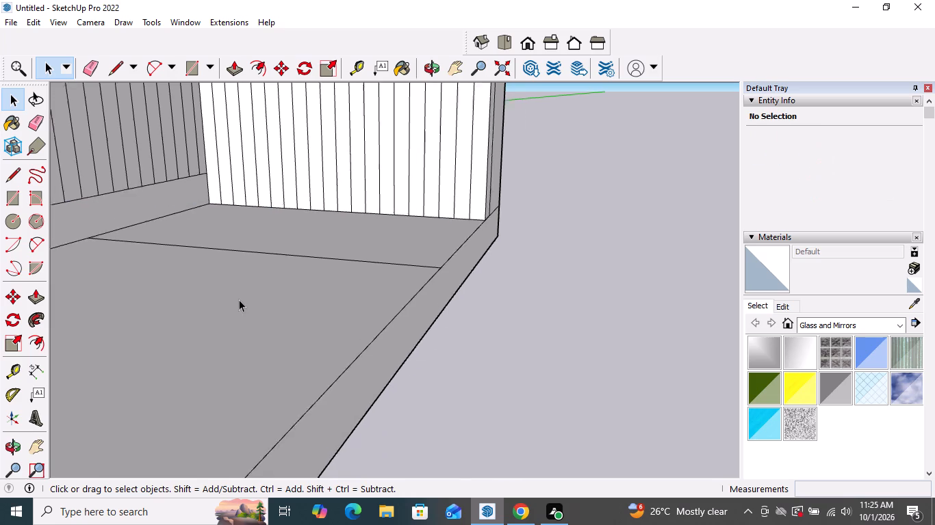
{"action": "scroll", "coordinate": [239, 299], "scroll_direction": "down", "scroll_amount": 2}
{"action": "middle_click_drag", "start_coordinate": [295, 174], "coordinate": [315, 246]}
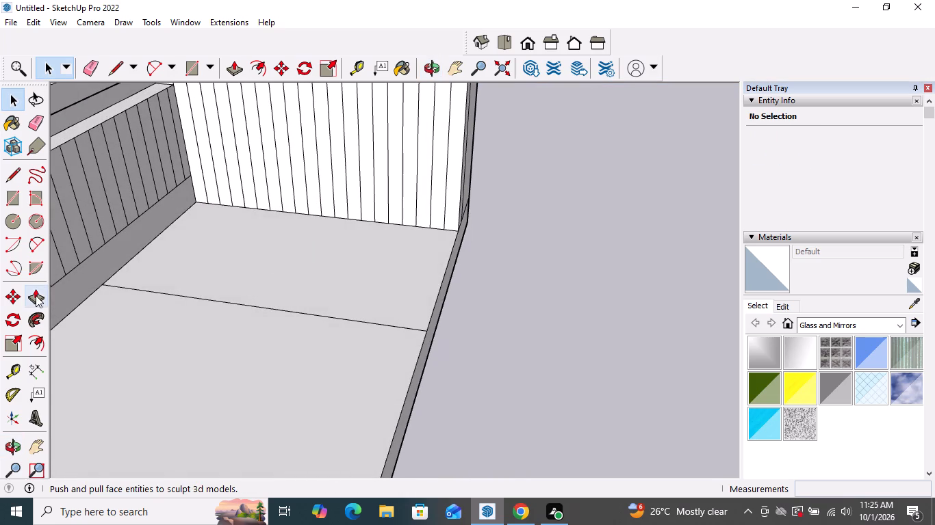
{"action": "left_click", "coordinate": [36, 295]}
{"action": "left_click", "coordinate": [322, 247]}
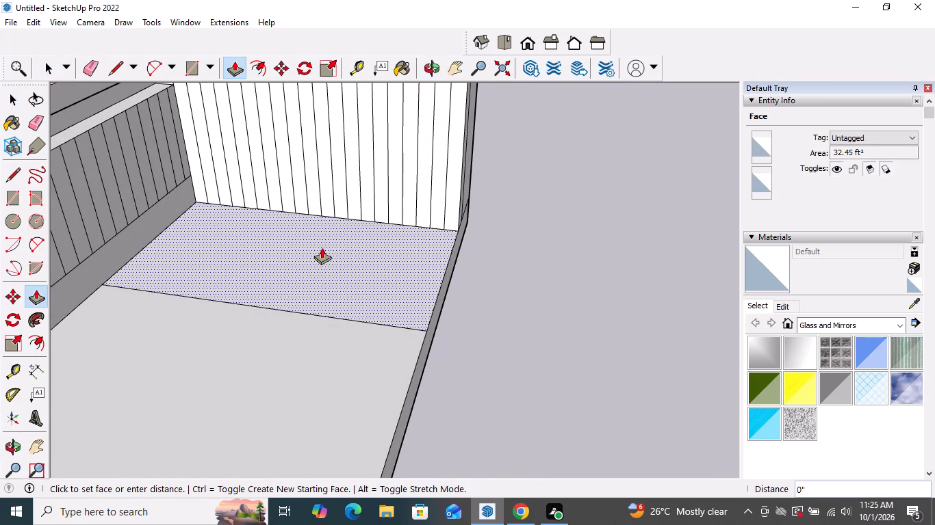
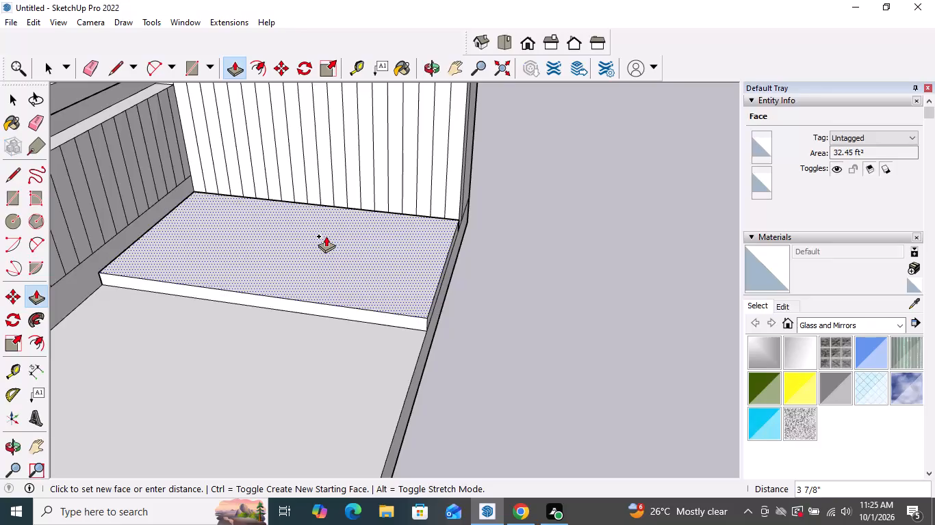
Push/Pull the rectangle beside the bed up about 4' 5" to form the nightstand block.
{"action": "middle_click_drag", "start_coordinate": [332, 241], "coordinate": [348, 312]}
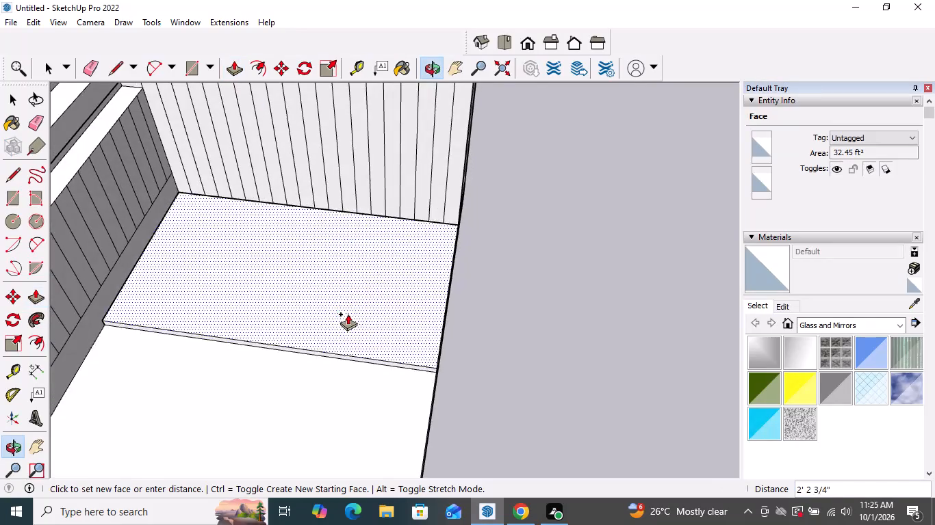
{"action": "scroll", "coordinate": [344, 314], "scroll_direction": "down", "scroll_amount": 10}
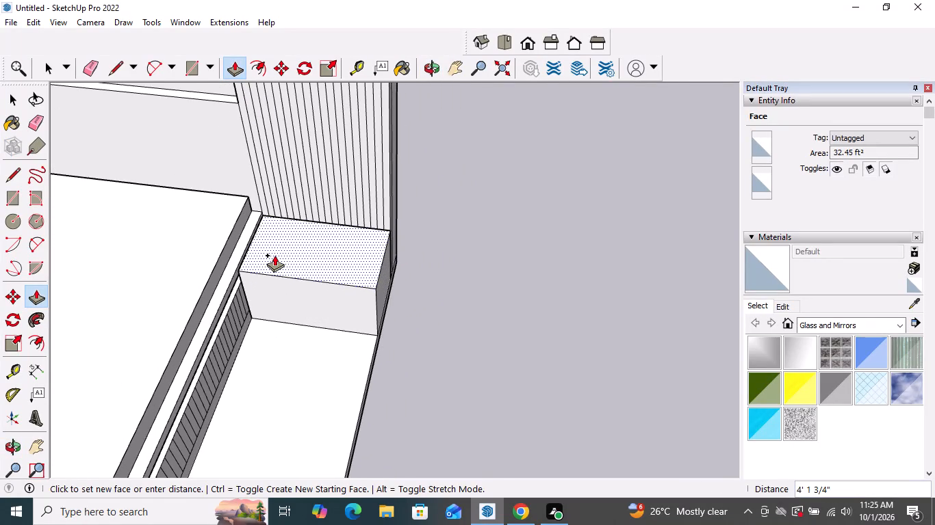
{"action": "middle_click_drag", "start_coordinate": [274, 255], "coordinate": [290, 51]}
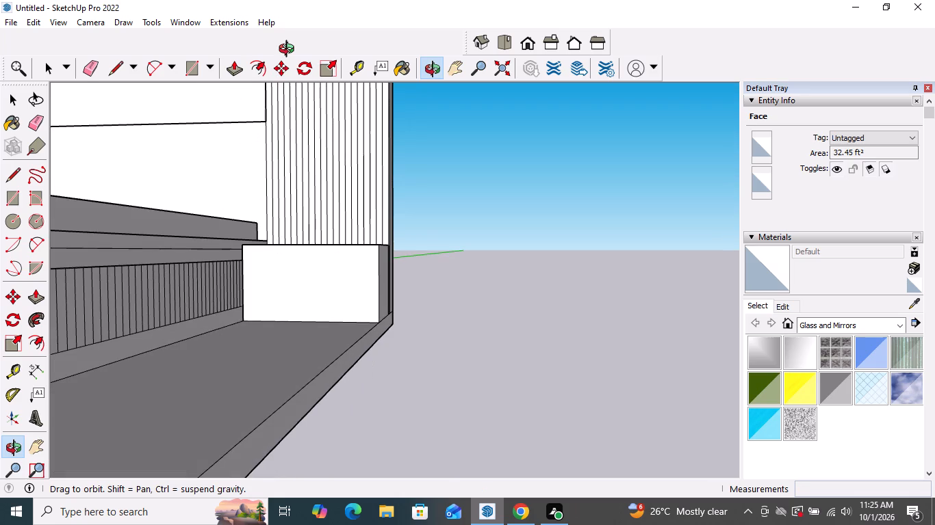
{"action": "middle_click_drag", "start_coordinate": [290, 51], "coordinate": [339, 256]}
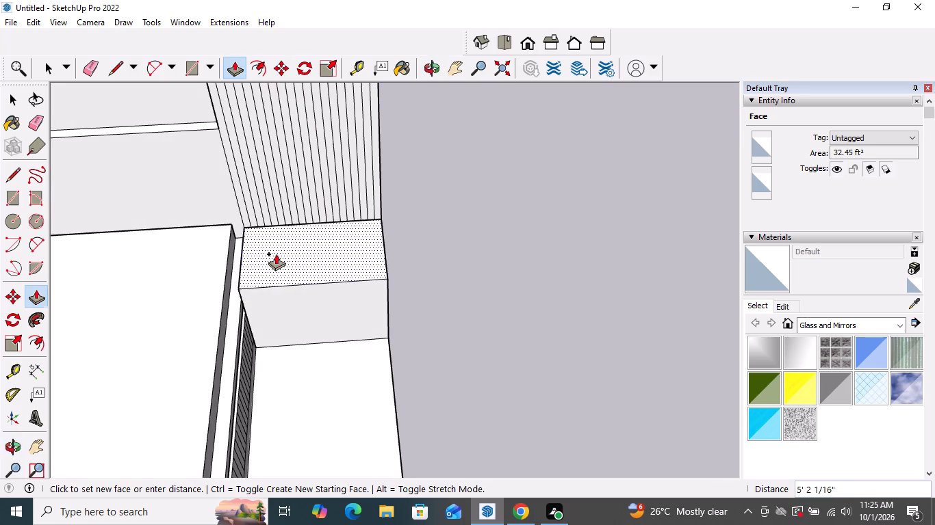
{"action": "left_click", "coordinate": [241, 289]}
{"action": "middle_click_drag", "start_coordinate": [335, 332], "coordinate": [337, 314]}
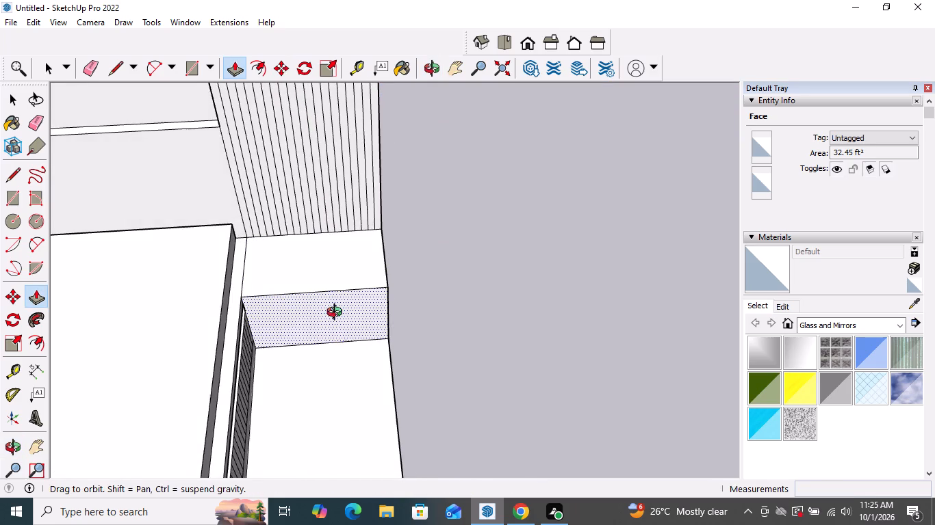
{"action": "middle_click_drag", "start_coordinate": [337, 314], "coordinate": [429, 213]}
{"action": "scroll", "coordinate": [534, 224], "scroll_direction": "down", "scroll_amount": 16}
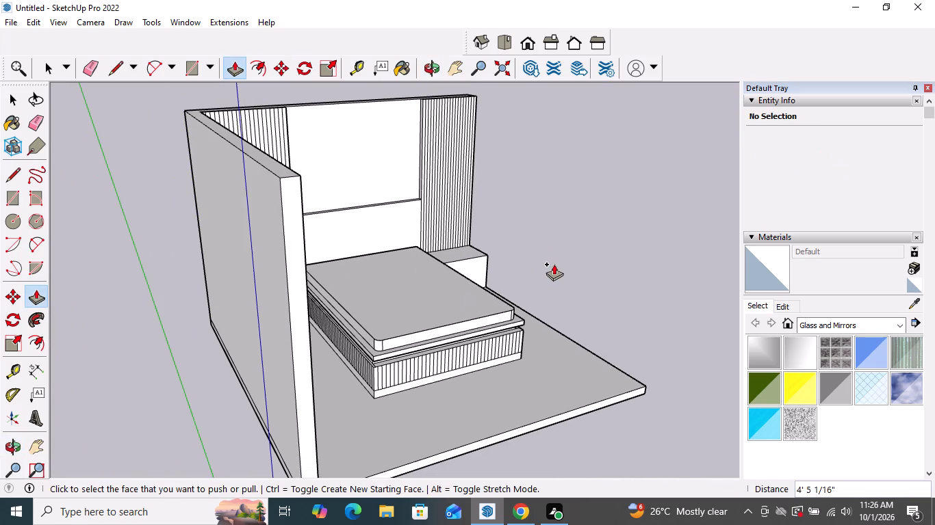
{"action": "key", "text": "space"}
Offset the outline of the nightstand's front face inward by about 2 13/16".
{"action": "middle_click_drag", "start_coordinate": [468, 267], "coordinate": [403, 371]}
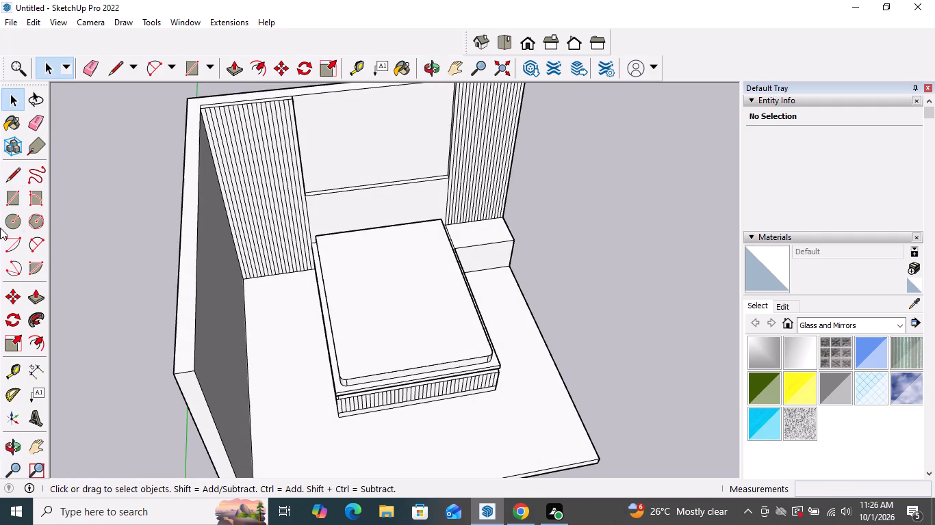
{"action": "scroll", "coordinate": [0, 228], "scroll_direction": "down", "scroll_amount": 4}
{"action": "scroll", "coordinate": [172, 256], "scroll_direction": "down", "scroll_amount": 4}
{"action": "middle_click_drag", "start_coordinate": [396, 319], "coordinate": [324, 204]}
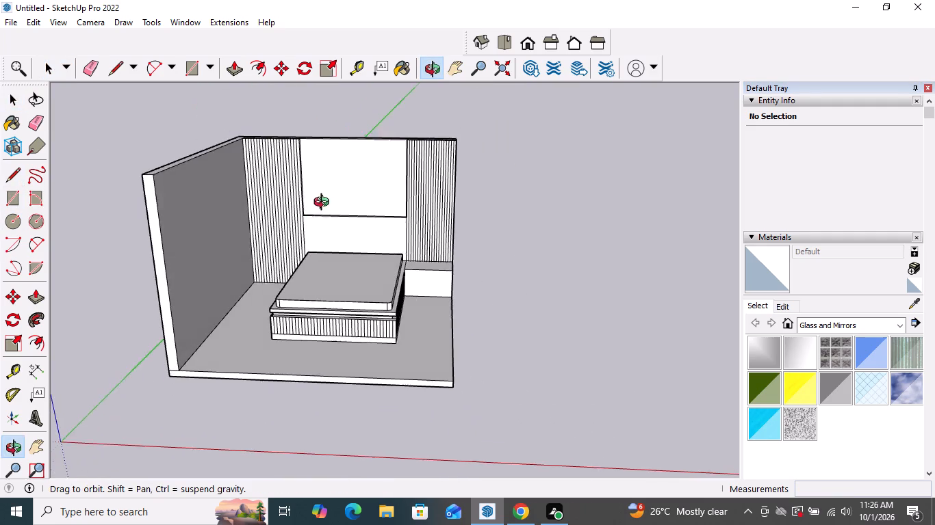
{"action": "middle_click_drag", "start_coordinate": [324, 204], "coordinate": [326, 202]}
{"action": "scroll", "coordinate": [451, 286], "scroll_direction": "up", "scroll_amount": 8}
{"action": "middle_click_drag", "start_coordinate": [409, 325], "coordinate": [411, 297]}
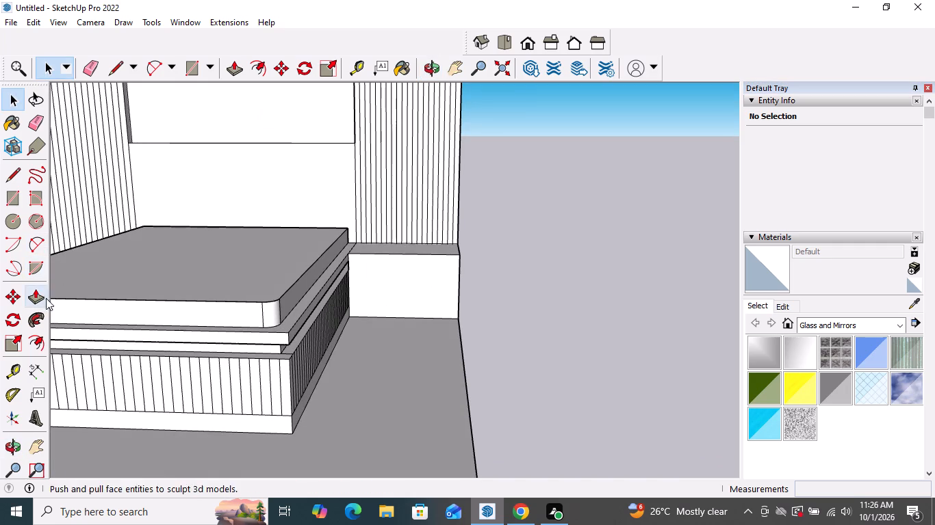
{"action": "left_click", "coordinate": [40, 345]}
{"action": "scroll", "coordinate": [423, 304], "scroll_direction": "up", "scroll_amount": 1}
{"action": "middle_click_drag", "start_coordinate": [423, 303], "coordinate": [422, 303]}
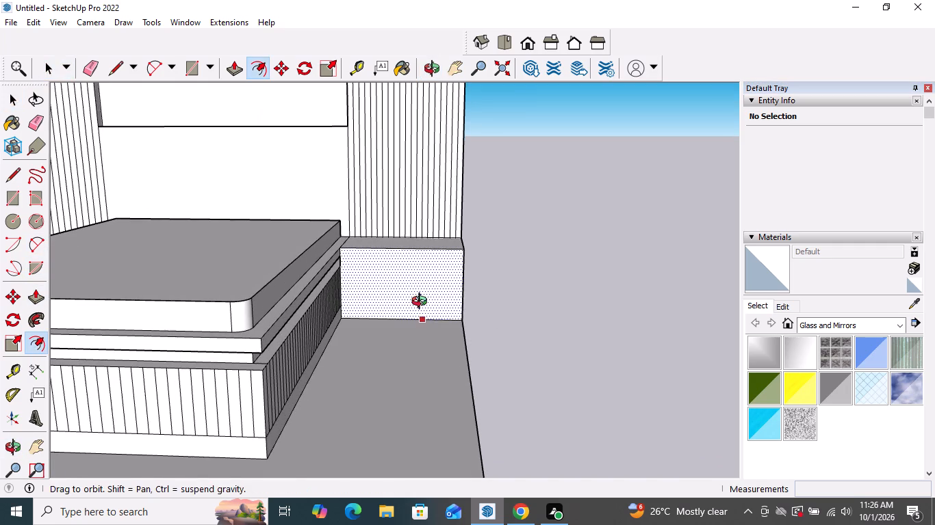
{"action": "middle_click_drag", "start_coordinate": [422, 303], "coordinate": [409, 256]}
{"action": "scroll", "coordinate": [411, 303], "scroll_direction": "up", "scroll_amount": 7}
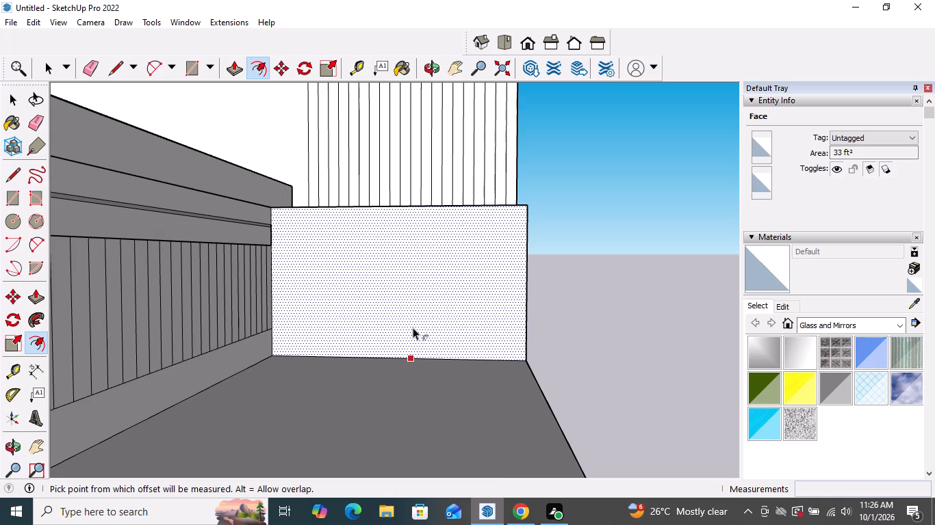
{"action": "left_click", "coordinate": [413, 327]}
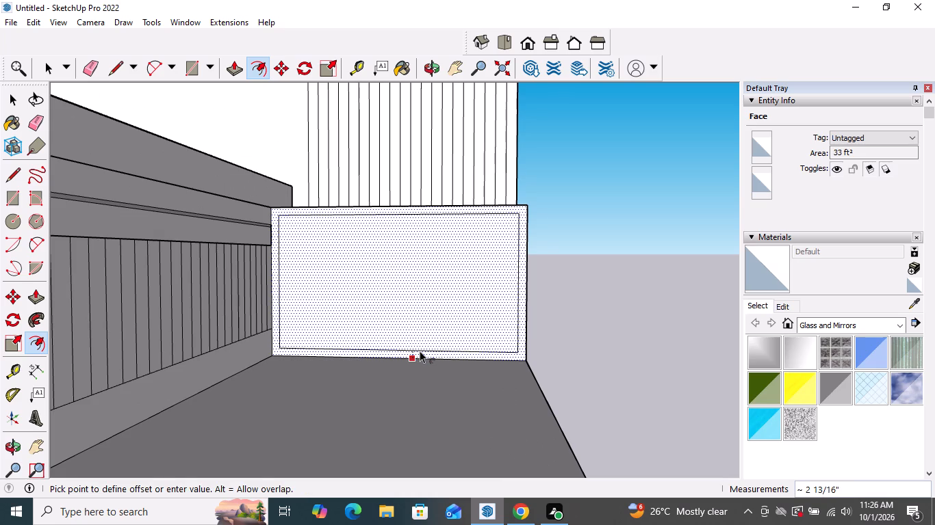
{"action": "left_click", "coordinate": [420, 351]}
{"action": "key", "text": "space"}
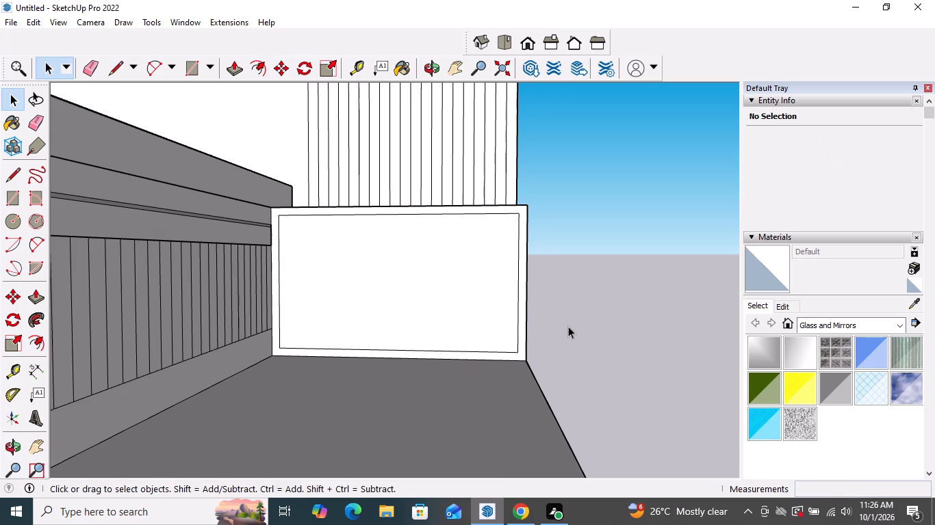
Draw a horizontal line about 7' long across the middle of the nightstand's inset front, dividing it into two drawers.
{"action": "left_click", "coordinate": [9, 181]}
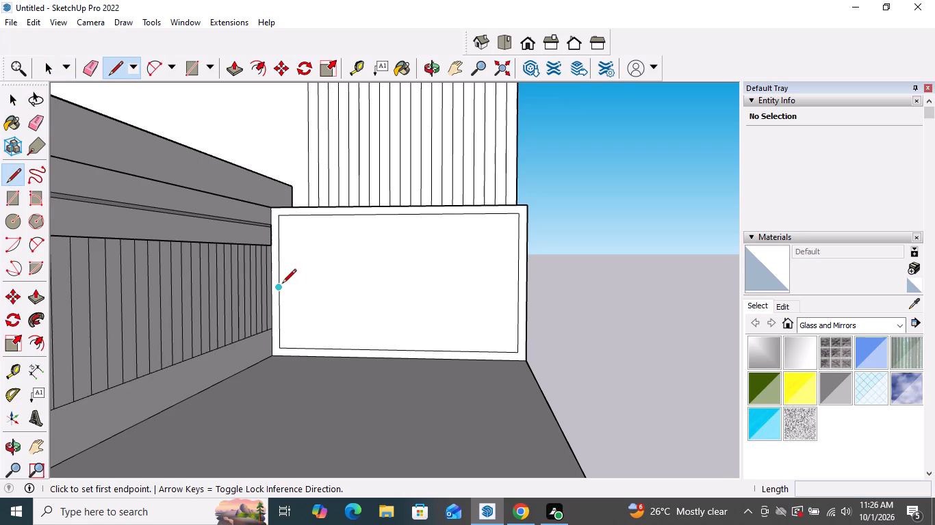
{"action": "middle_click_drag", "start_coordinate": [287, 291], "coordinate": [277, 352]}
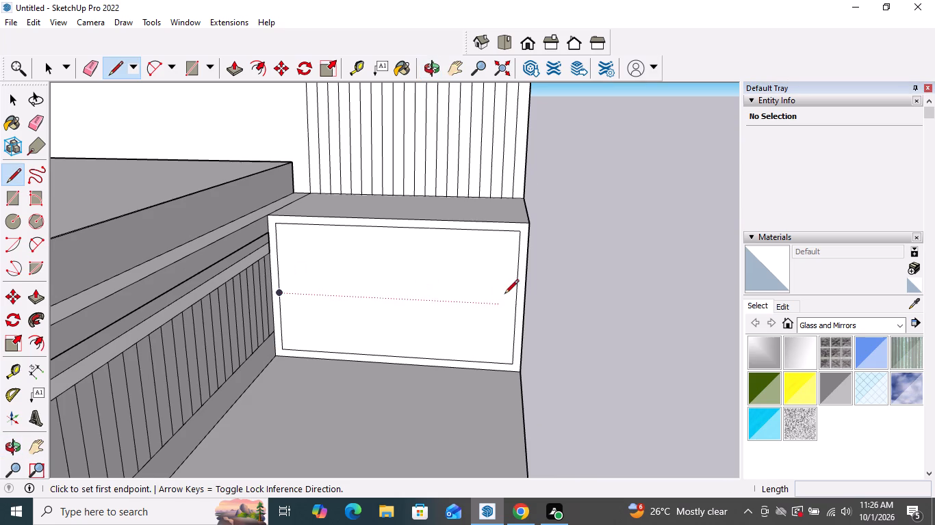
{"action": "left_click_drag", "start_coordinate": [516, 299], "coordinate": [496, 300]}
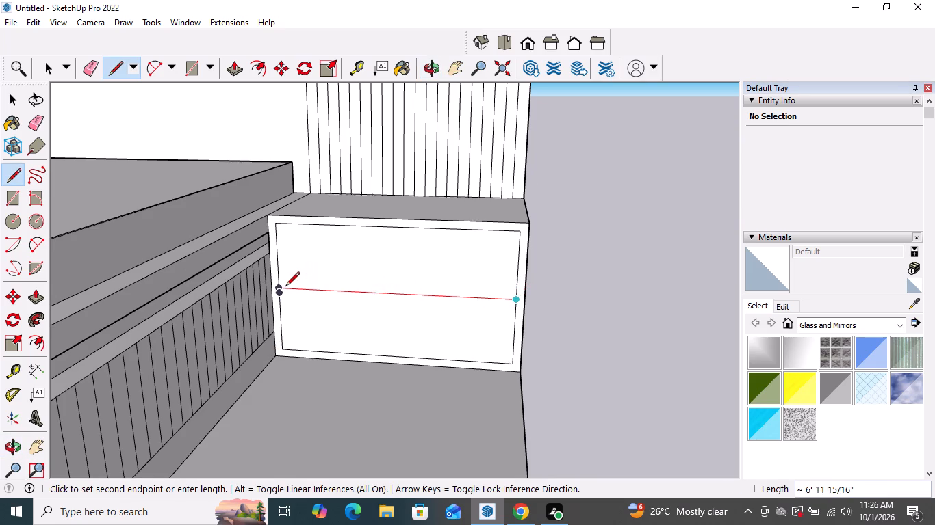
{"action": "scroll", "coordinate": [279, 286], "scroll_direction": "up", "scroll_amount": 9}
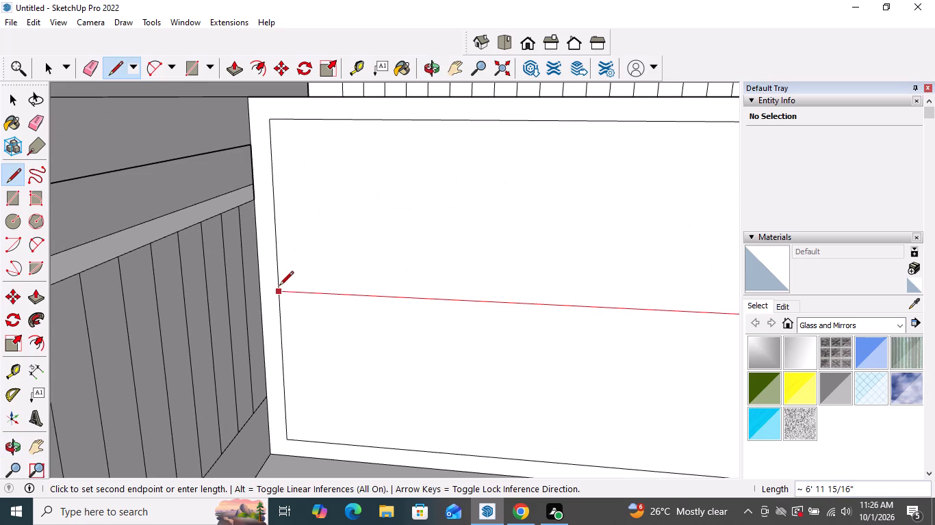
{"action": "left_click", "coordinate": [279, 287]}
{"action": "key", "text": "space"}
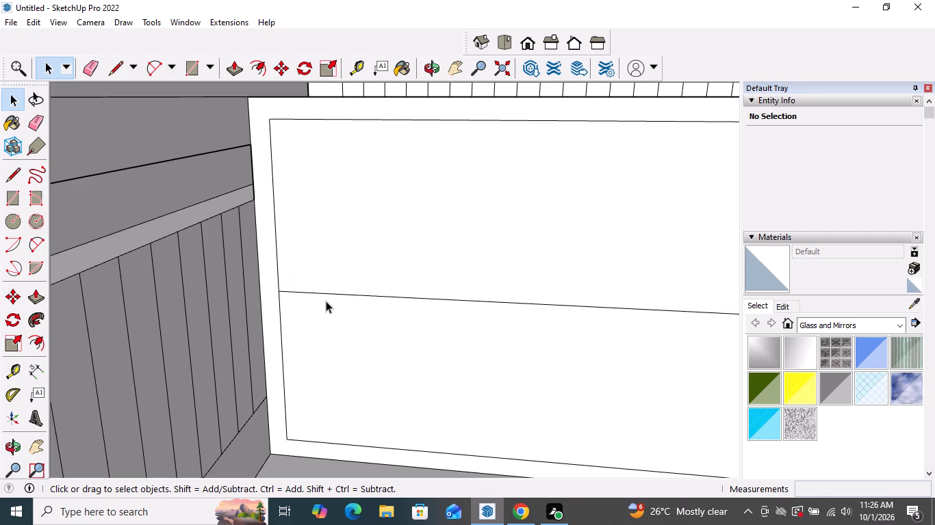
Draw a thin handle rectangle about 2' 3" by 2" on the upper drawer front, just above the dividing line.
{"action": "scroll", "coordinate": [346, 319], "scroll_direction": "down", "scroll_amount": 5}
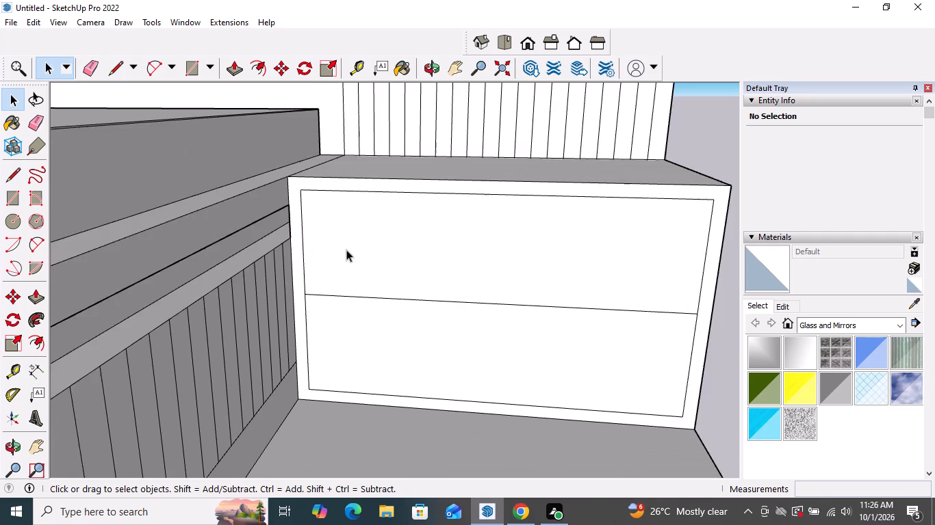
{"action": "scroll", "coordinate": [348, 252], "scroll_direction": "down", "scroll_amount": 4}
{"action": "scroll", "coordinate": [379, 306], "scroll_direction": "down", "scroll_amount": 3}
{"action": "scroll", "coordinate": [424, 308], "scroll_direction": "up", "scroll_amount": 4}
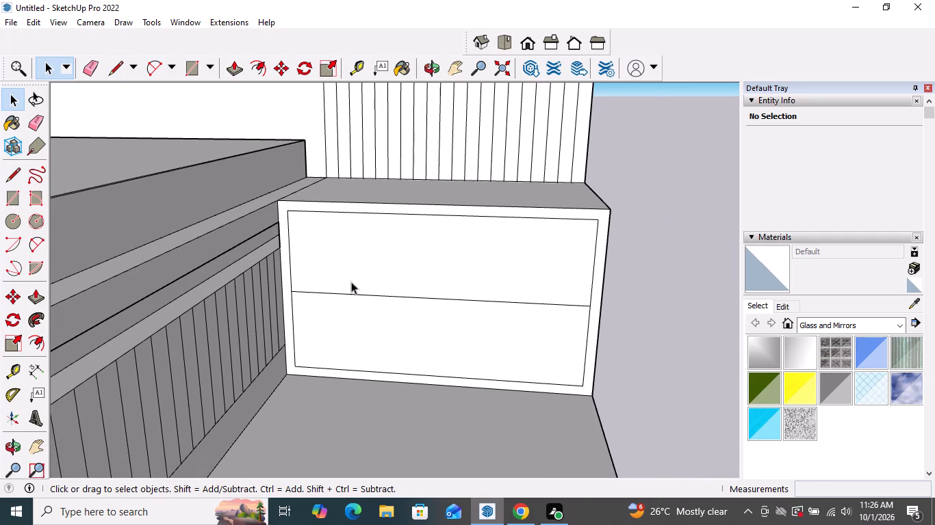
{"action": "left_click", "coordinate": [16, 198]}
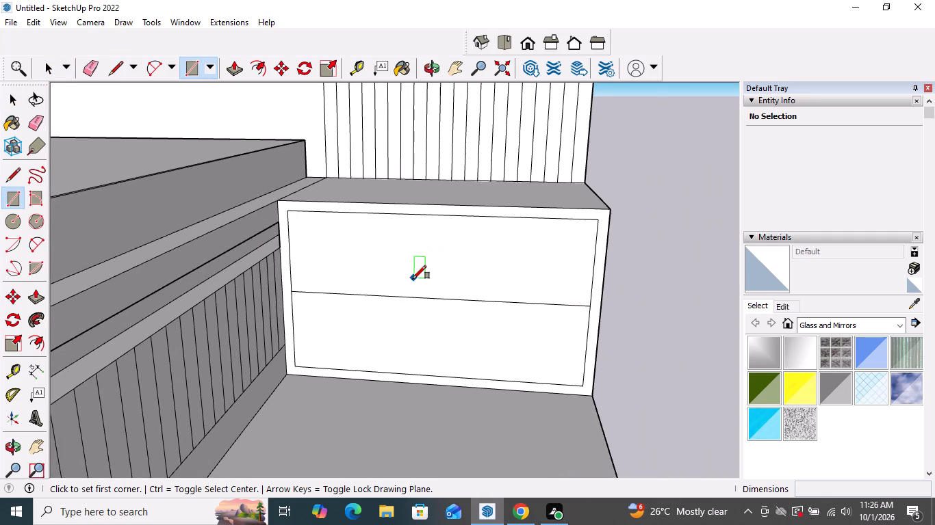
{"action": "left_click", "coordinate": [387, 273]}
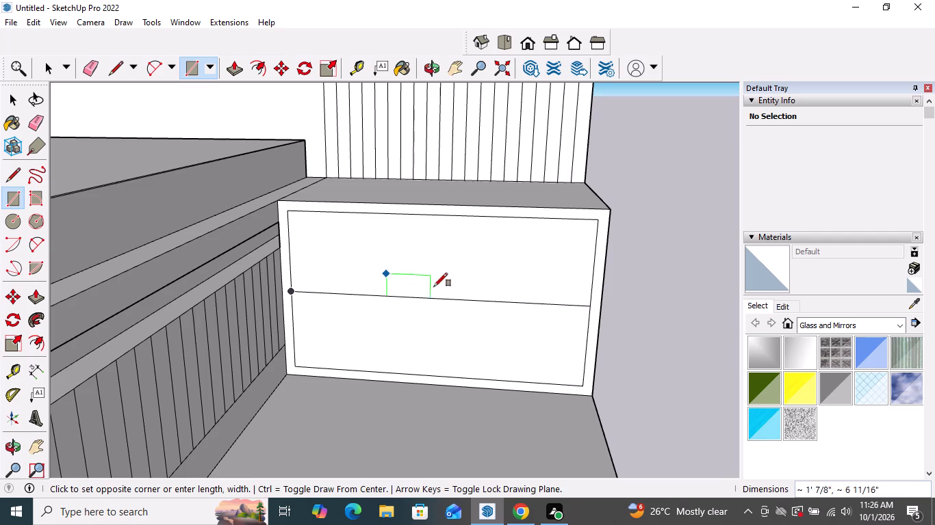
{"action": "scroll", "coordinate": [489, 284], "scroll_direction": "up", "scroll_amount": 4}
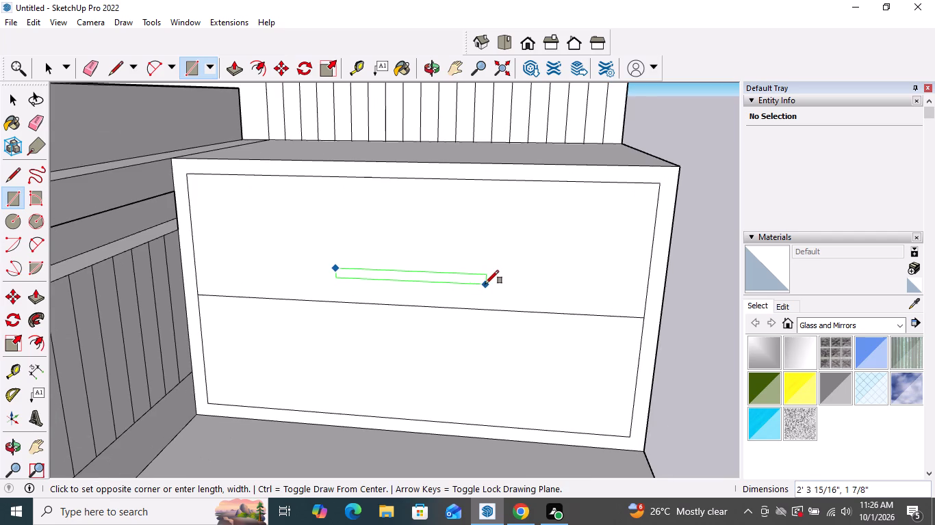
{"action": "left_click", "coordinate": [481, 284]}
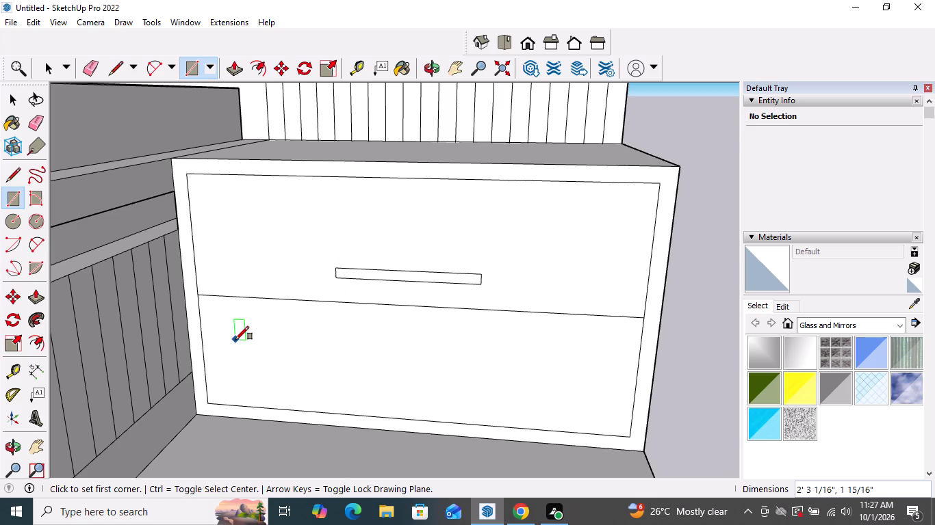
{"action": "key", "text": "space"}
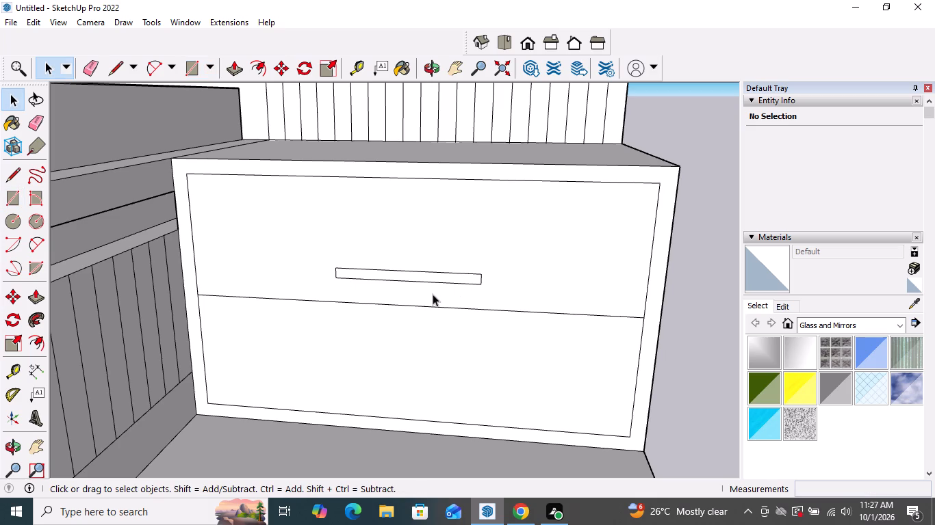
Copy the handle's four outline edges about 11 7/8" straight down onto the lower drawer front.
{"action": "double_click", "coordinate": [439, 279]}
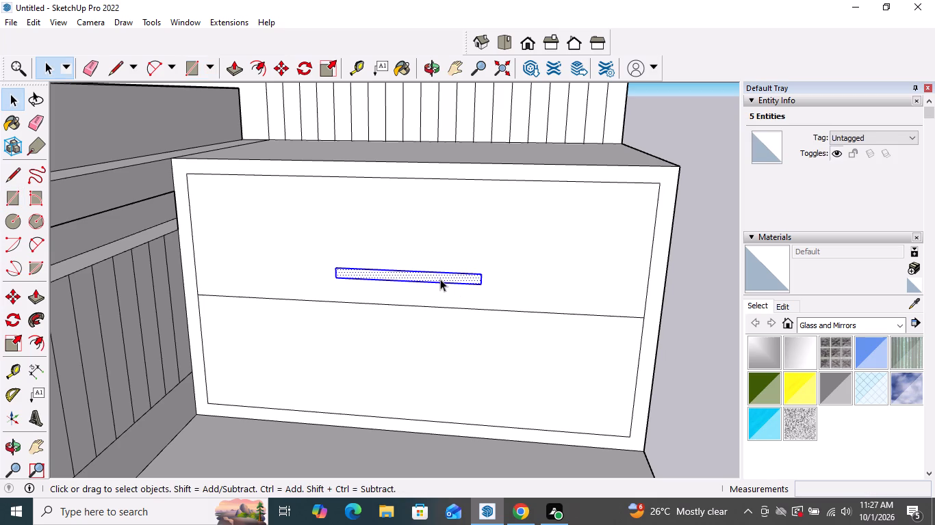
{"action": "left_click", "coordinate": [441, 276], "text": "shift"}
{"action": "key", "text": "m"}
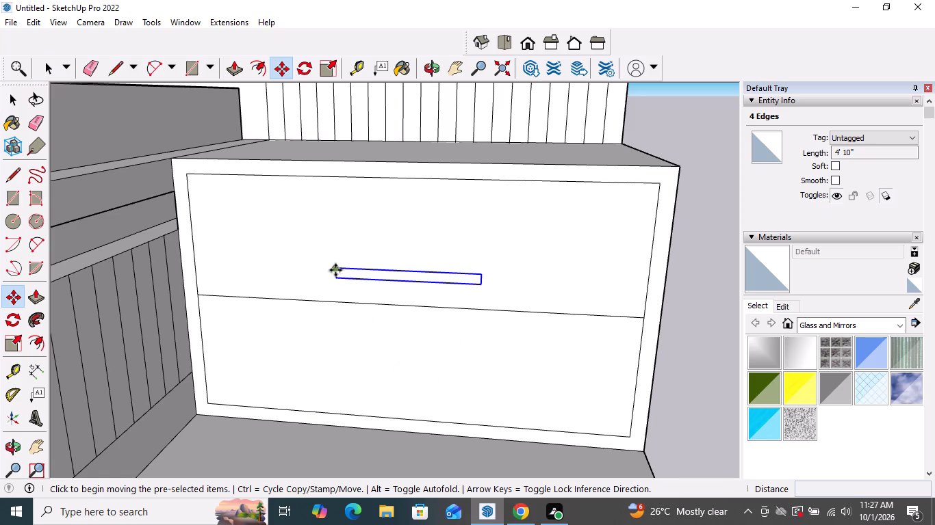
{"action": "left_click", "coordinate": [336, 267]}
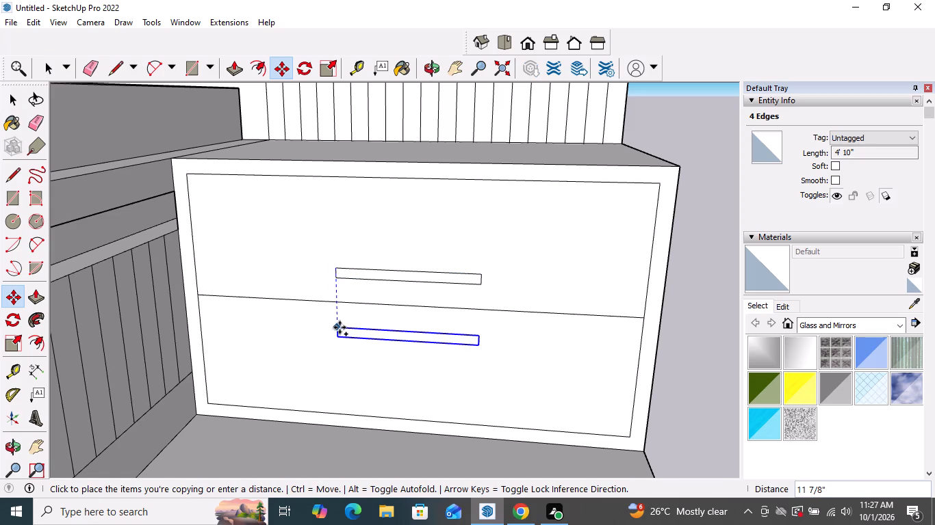
{"action": "left_click", "coordinate": [340, 327]}
{"action": "key", "text": "space"}
{"action": "scroll", "coordinate": [348, 332], "scroll_direction": "down", "scroll_amount": 3}
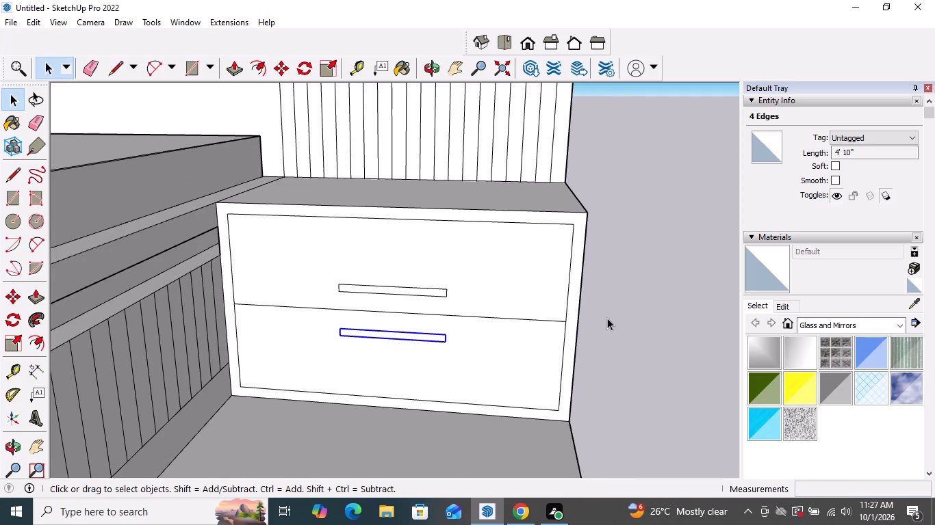
{"action": "left_click", "coordinate": [613, 310]}
Examine the whole room with the bed and nightstand from the front and the open side.
{"action": "scroll", "coordinate": [490, 256], "scroll_direction": "down", "scroll_amount": 4}
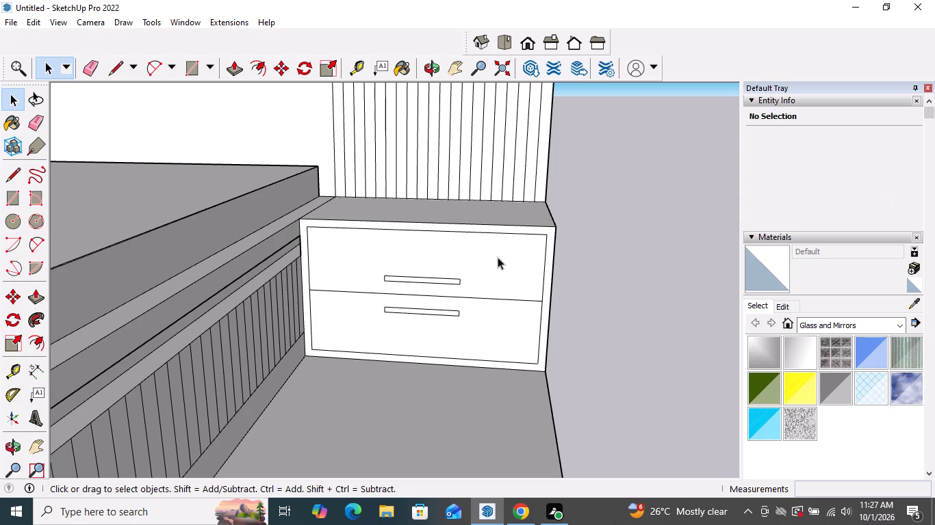
{"action": "scroll", "coordinate": [512, 276], "scroll_direction": "down", "scroll_amount": 4}
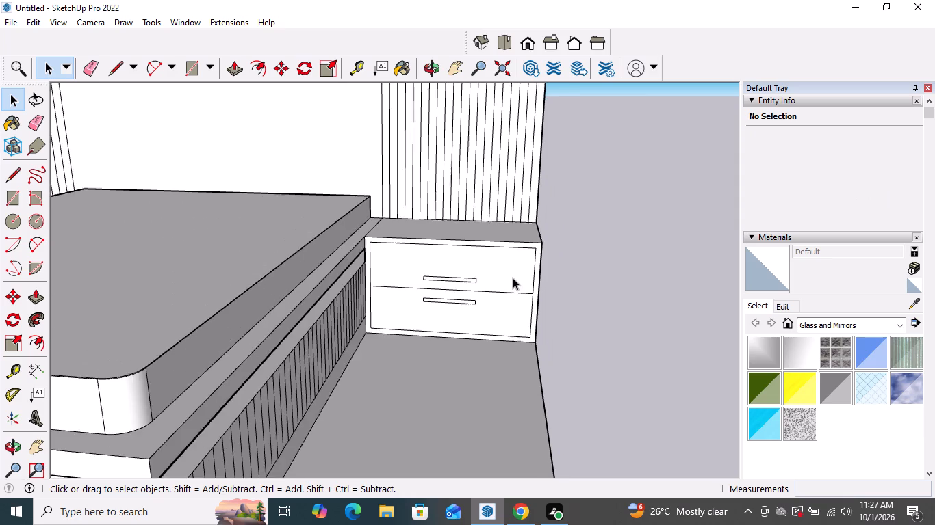
{"action": "scroll", "coordinate": [513, 278], "scroll_direction": "down", "scroll_amount": 11}
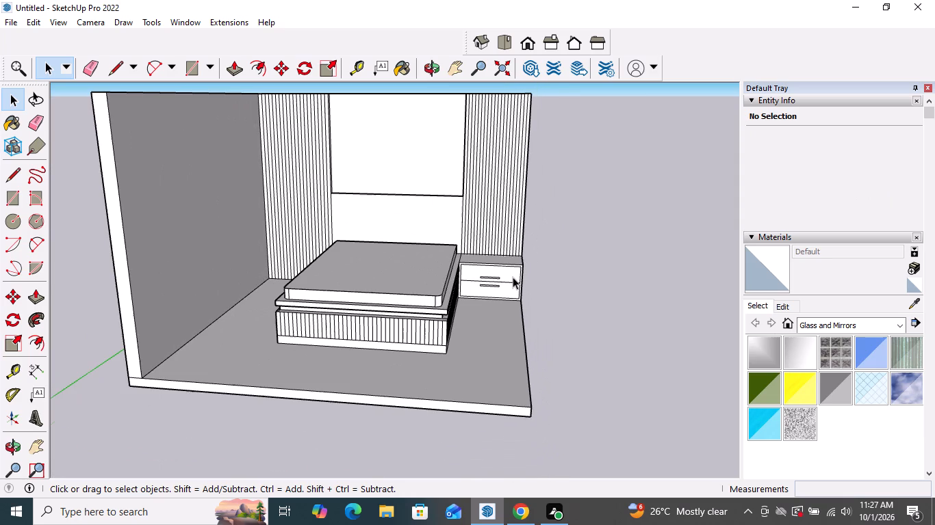
{"action": "scroll", "coordinate": [513, 277], "scroll_direction": "down", "scroll_amount": 5}
{"action": "middle_click_drag", "start_coordinate": [632, 291], "coordinate": [364, 288]}
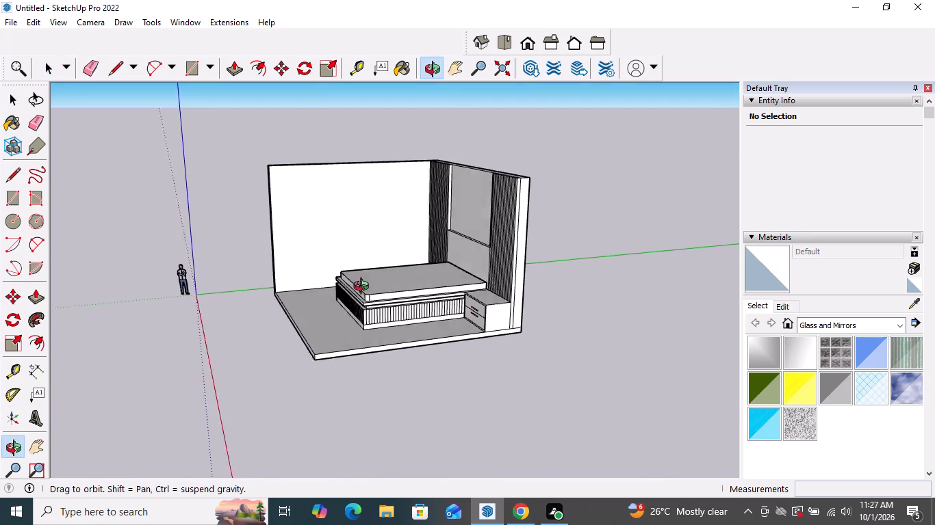
{"action": "middle_click_drag", "start_coordinate": [364, 288], "coordinate": [352, 291]}
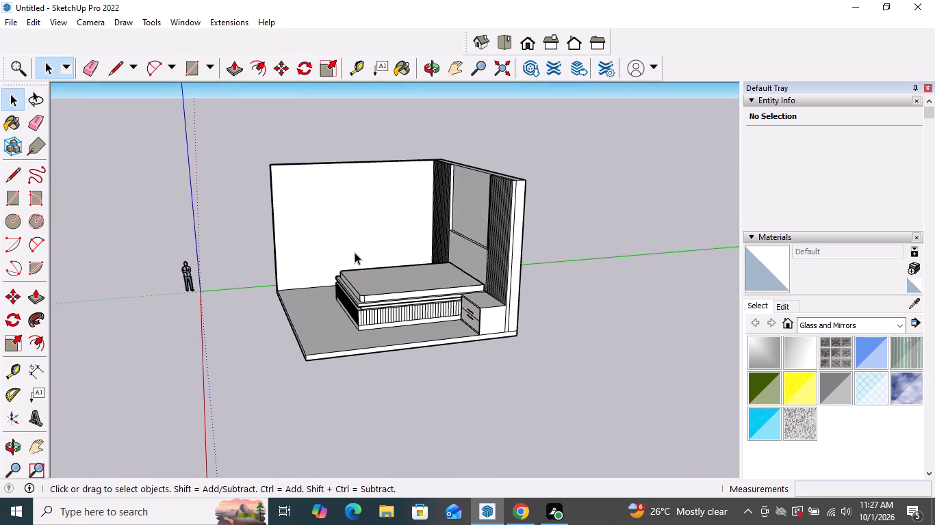
Draw a vertical line down the plain side wall from its top edge to the floor, roughly midway along.
{"action": "scroll", "coordinate": [401, 280], "scroll_direction": "down", "scroll_amount": 2}
{"action": "middle_click_drag", "start_coordinate": [361, 237], "coordinate": [480, 257]}
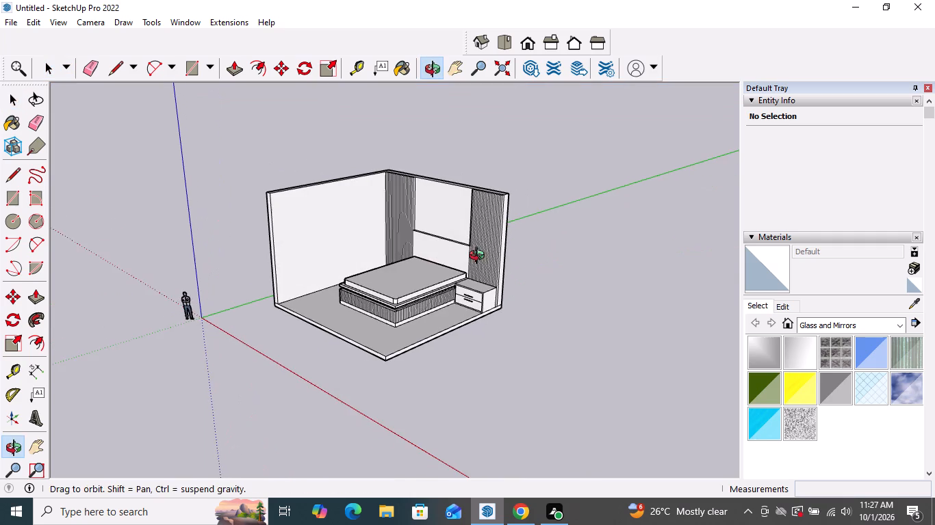
{"action": "middle_click_drag", "start_coordinate": [480, 257], "coordinate": [481, 257]}
{"action": "scroll", "coordinate": [331, 222], "scroll_direction": "up", "scroll_amount": 4}
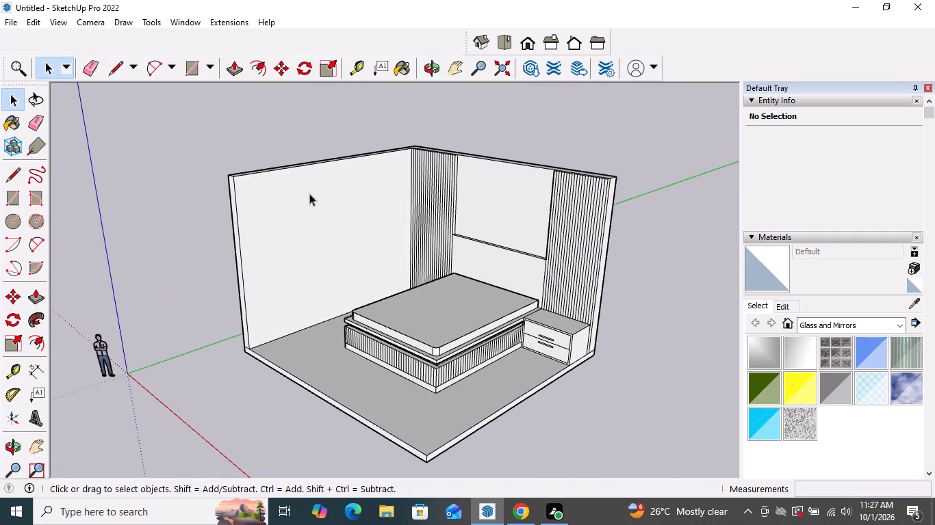
{"action": "left_click", "coordinate": [19, 176]}
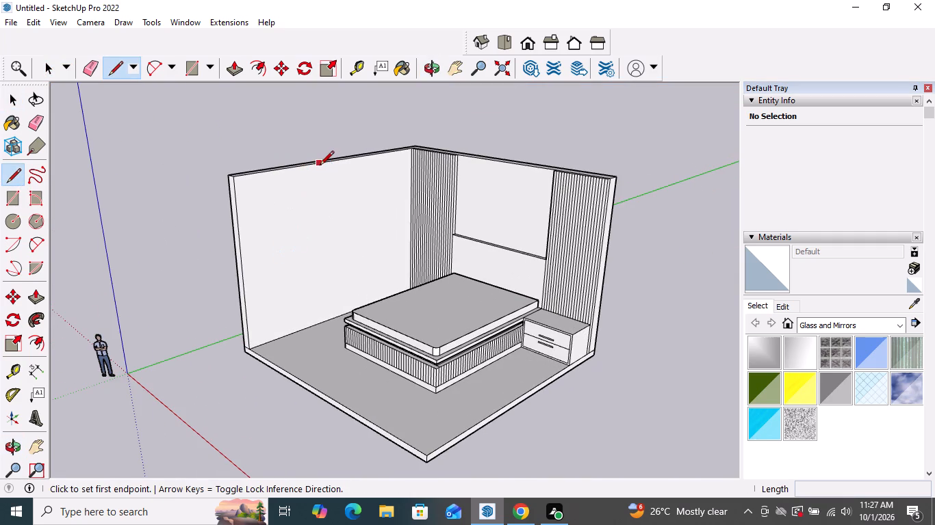
{"action": "left_click", "coordinate": [330, 163]}
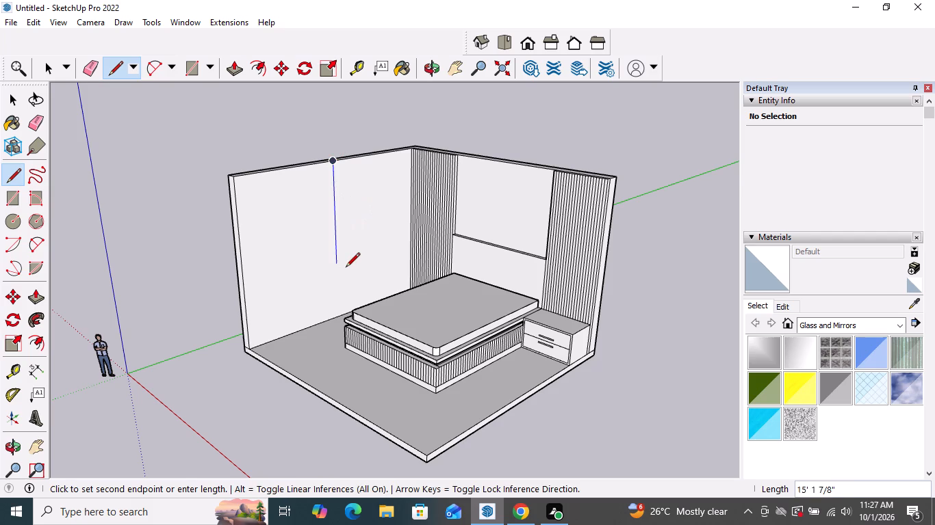
{"action": "scroll", "coordinate": [345, 269], "scroll_direction": "up", "scroll_amount": 8}
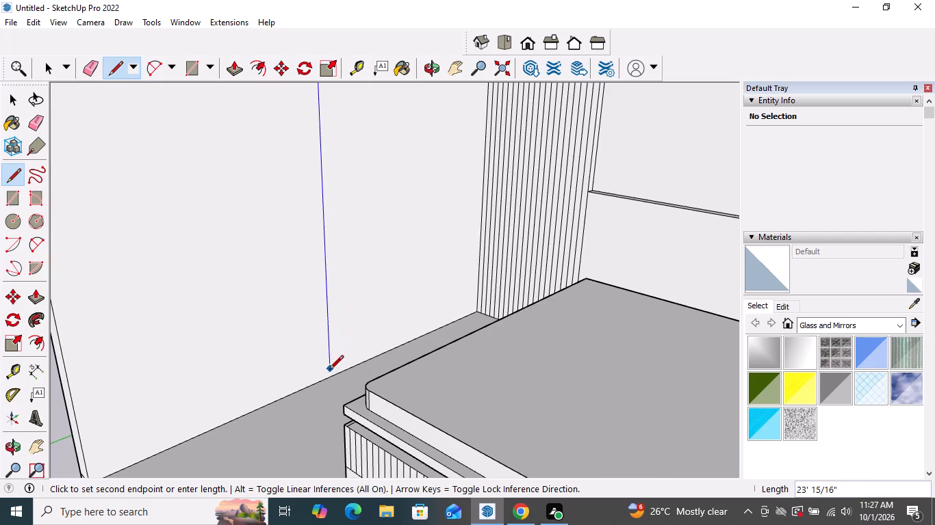
{"action": "left_click", "coordinate": [329, 375]}
{"action": "key", "text": "space"}
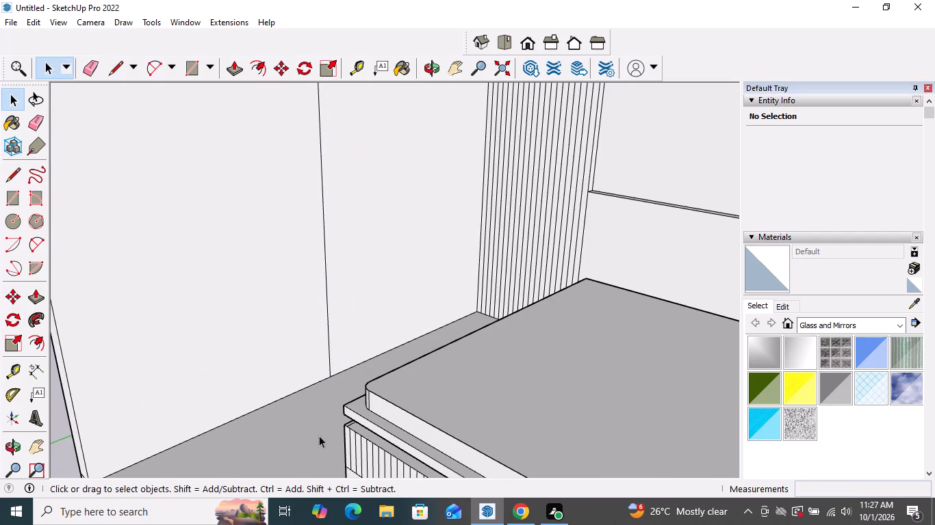
Push/Pull the wall section between the new line and the slatted panel about 3' 7" into the room.
{"action": "scroll", "coordinate": [322, 450], "scroll_direction": "down", "scroll_amount": 5}
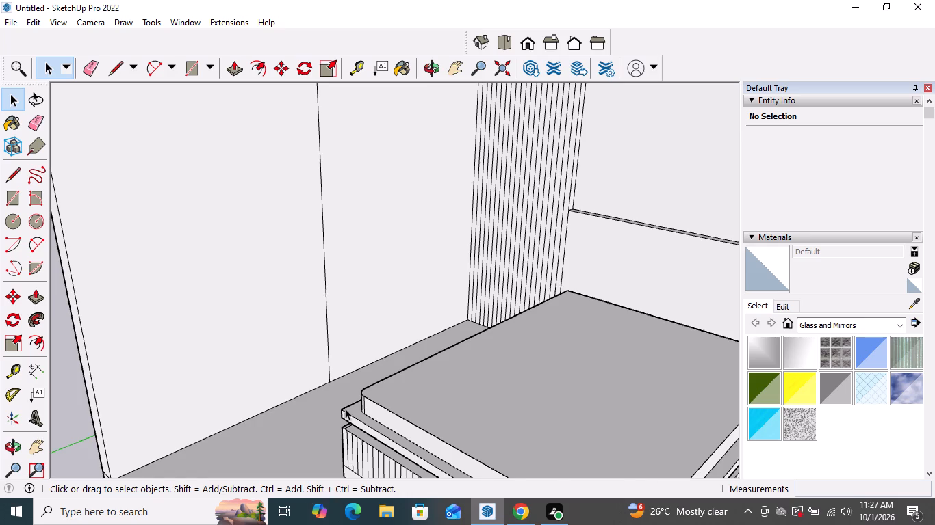
{"action": "scroll", "coordinate": [344, 409], "scroll_direction": "down", "scroll_amount": 4}
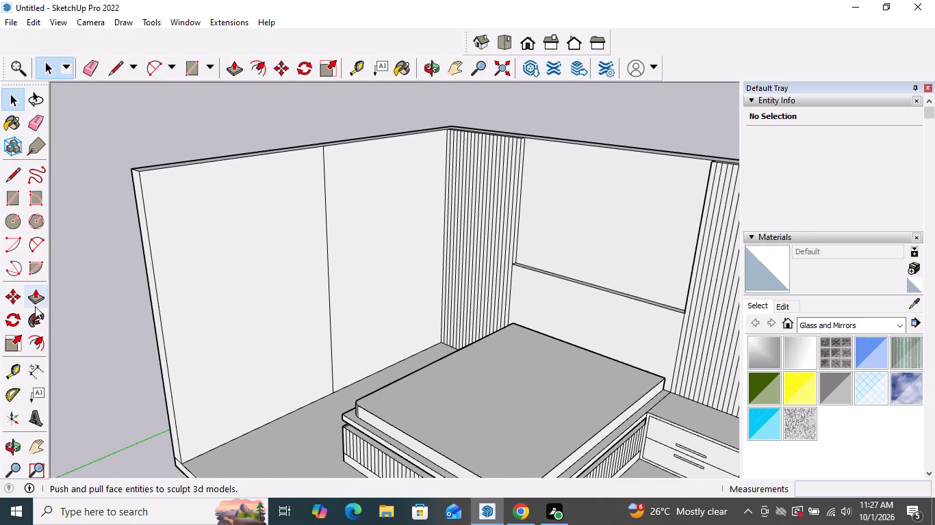
{"action": "left_click", "coordinate": [35, 301]}
{"action": "left_click", "coordinate": [357, 282]}
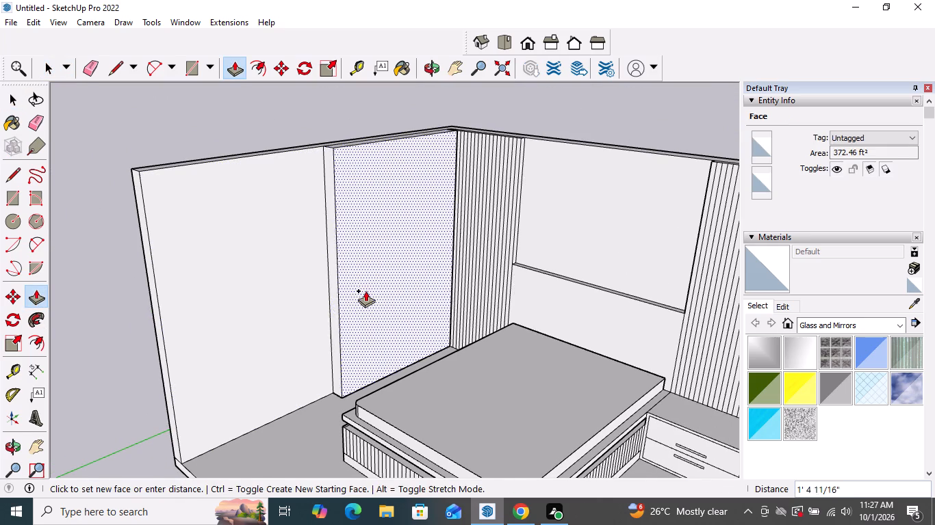
{"action": "middle_click_drag", "start_coordinate": [366, 288], "coordinate": [366, 314]}
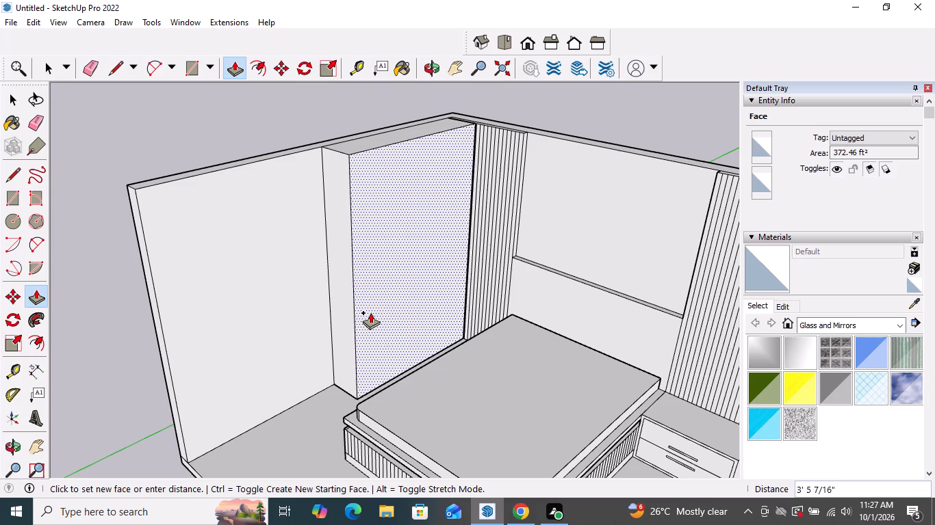
{"action": "left_click", "coordinate": [372, 311]}
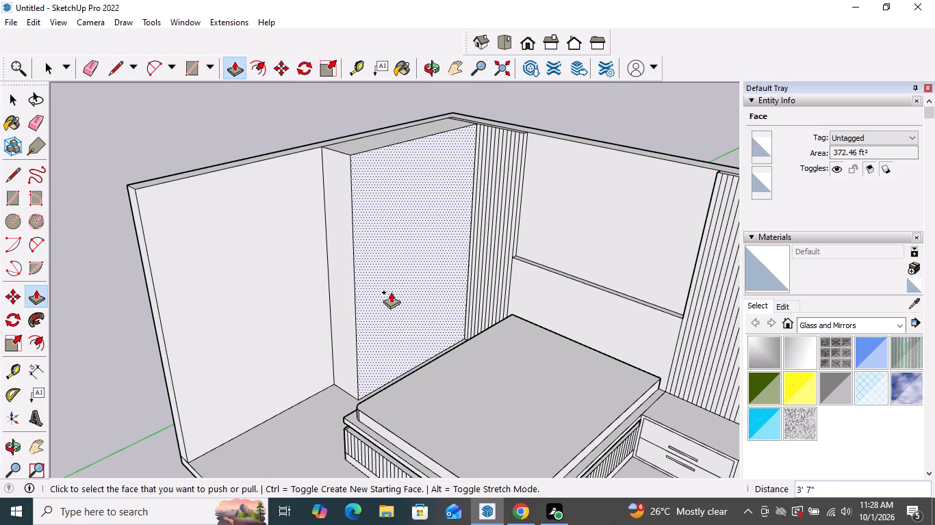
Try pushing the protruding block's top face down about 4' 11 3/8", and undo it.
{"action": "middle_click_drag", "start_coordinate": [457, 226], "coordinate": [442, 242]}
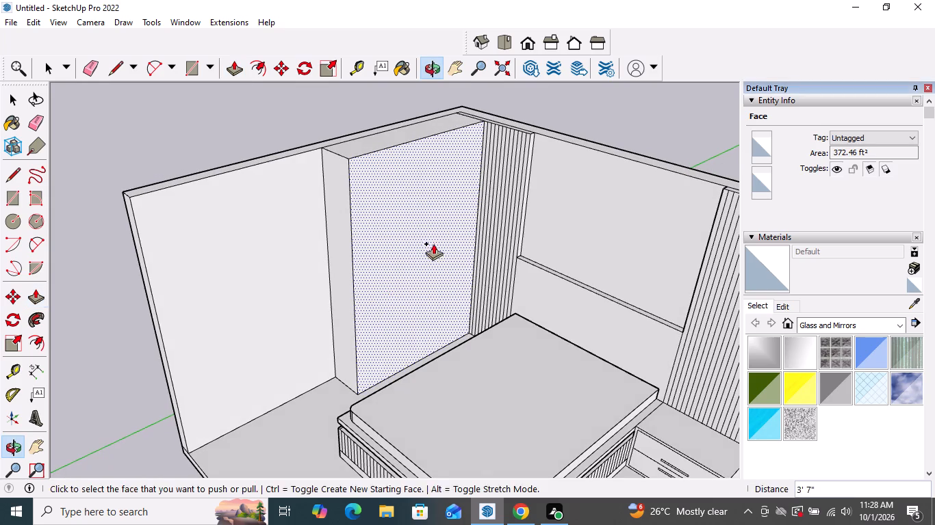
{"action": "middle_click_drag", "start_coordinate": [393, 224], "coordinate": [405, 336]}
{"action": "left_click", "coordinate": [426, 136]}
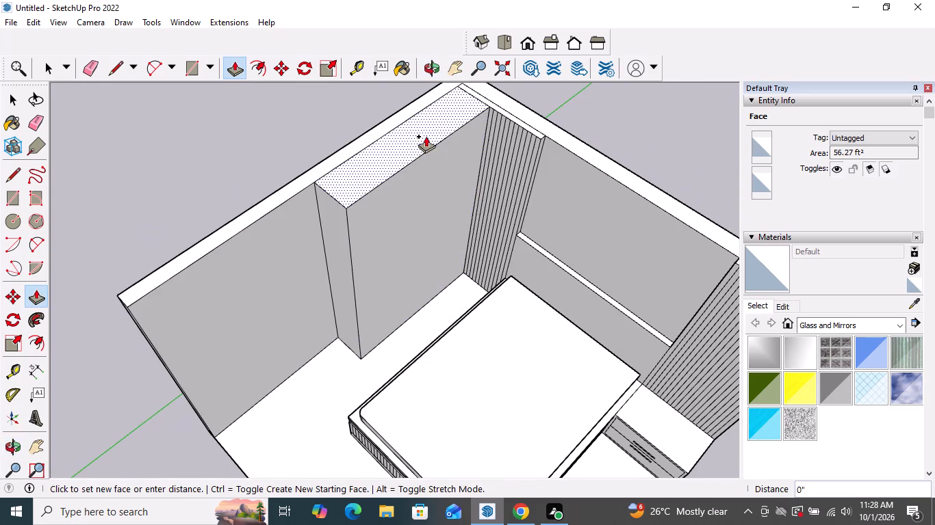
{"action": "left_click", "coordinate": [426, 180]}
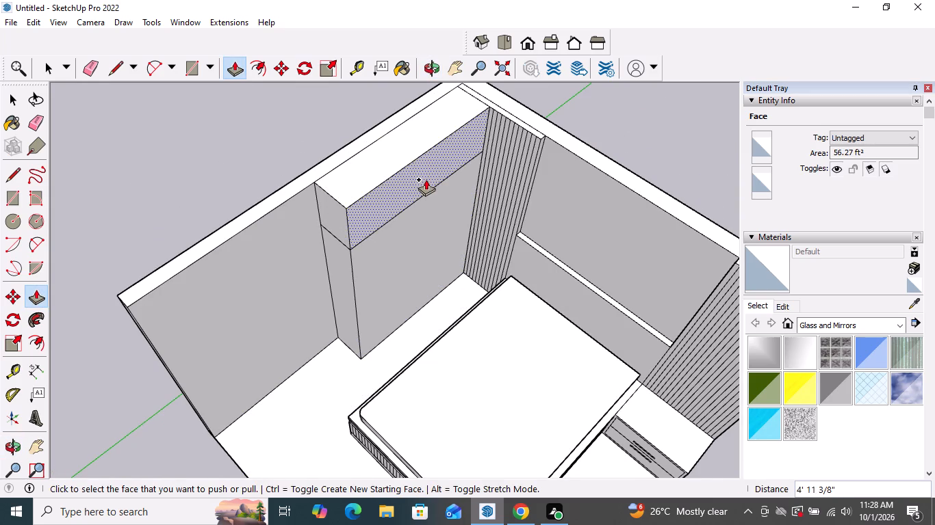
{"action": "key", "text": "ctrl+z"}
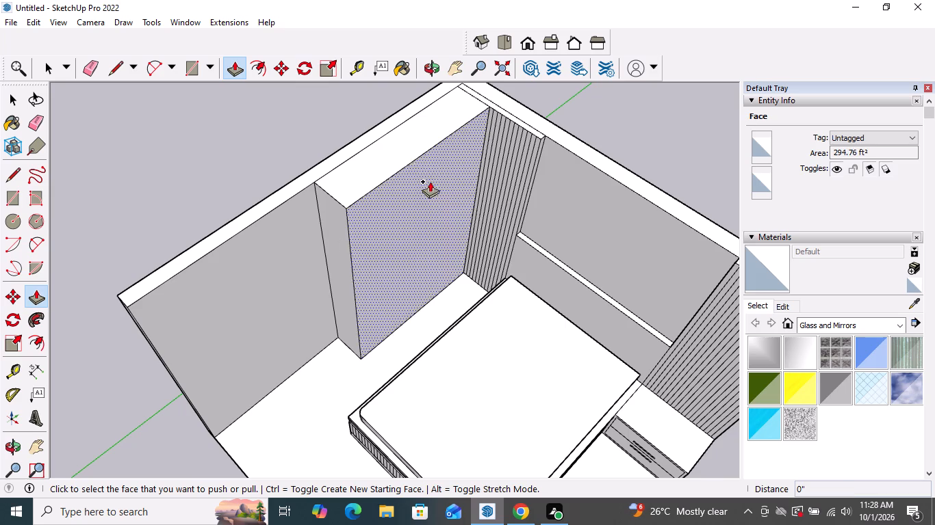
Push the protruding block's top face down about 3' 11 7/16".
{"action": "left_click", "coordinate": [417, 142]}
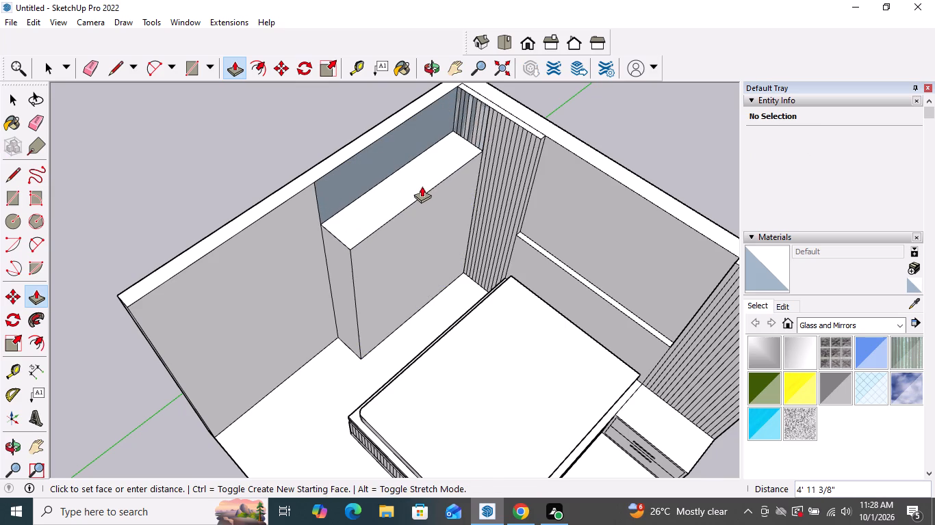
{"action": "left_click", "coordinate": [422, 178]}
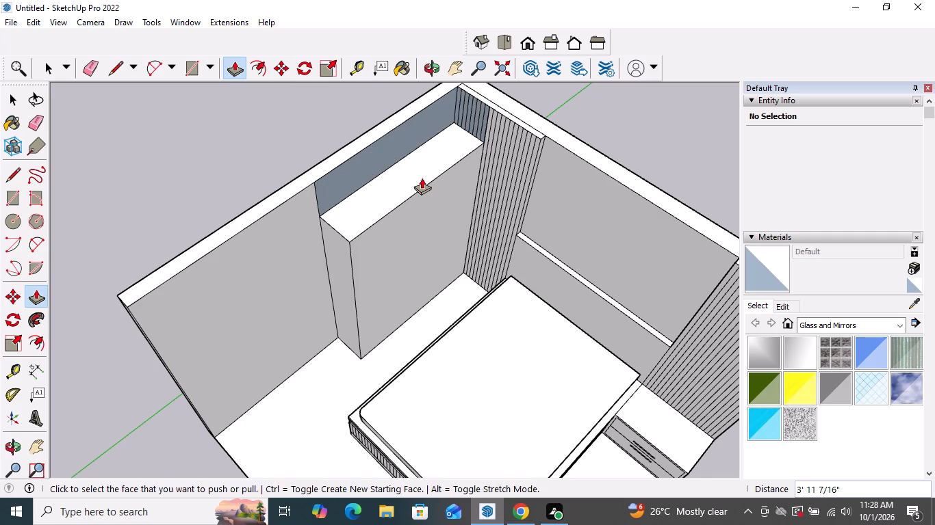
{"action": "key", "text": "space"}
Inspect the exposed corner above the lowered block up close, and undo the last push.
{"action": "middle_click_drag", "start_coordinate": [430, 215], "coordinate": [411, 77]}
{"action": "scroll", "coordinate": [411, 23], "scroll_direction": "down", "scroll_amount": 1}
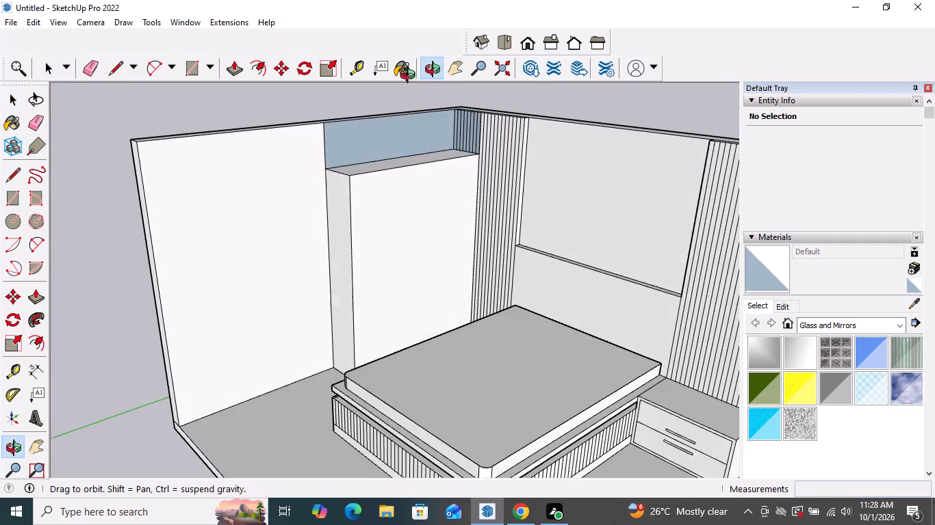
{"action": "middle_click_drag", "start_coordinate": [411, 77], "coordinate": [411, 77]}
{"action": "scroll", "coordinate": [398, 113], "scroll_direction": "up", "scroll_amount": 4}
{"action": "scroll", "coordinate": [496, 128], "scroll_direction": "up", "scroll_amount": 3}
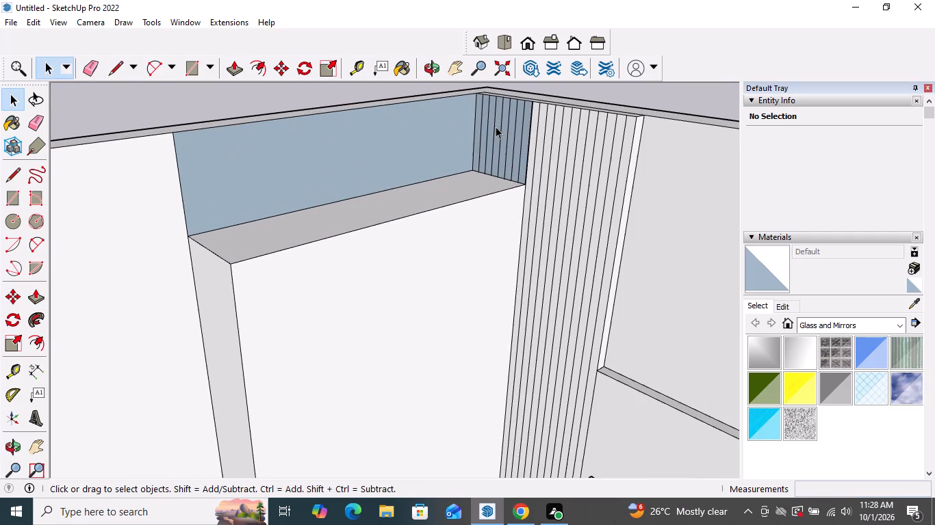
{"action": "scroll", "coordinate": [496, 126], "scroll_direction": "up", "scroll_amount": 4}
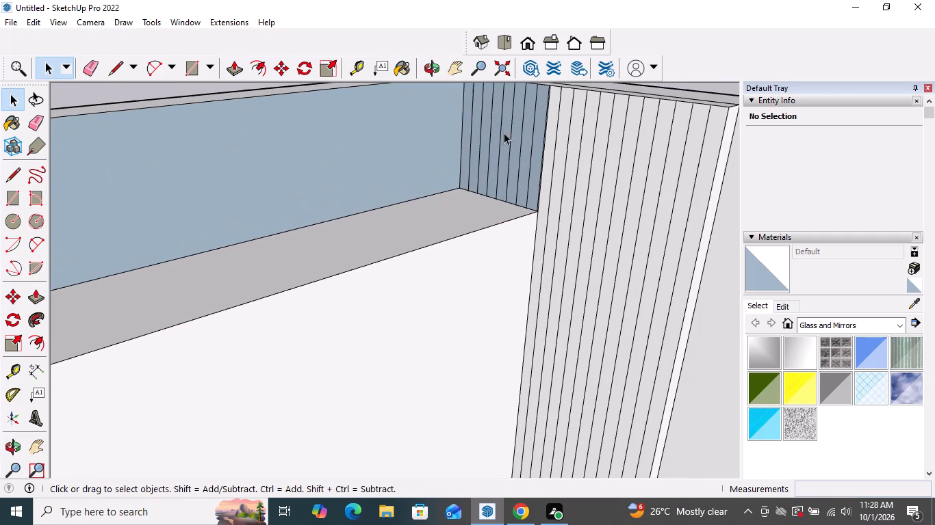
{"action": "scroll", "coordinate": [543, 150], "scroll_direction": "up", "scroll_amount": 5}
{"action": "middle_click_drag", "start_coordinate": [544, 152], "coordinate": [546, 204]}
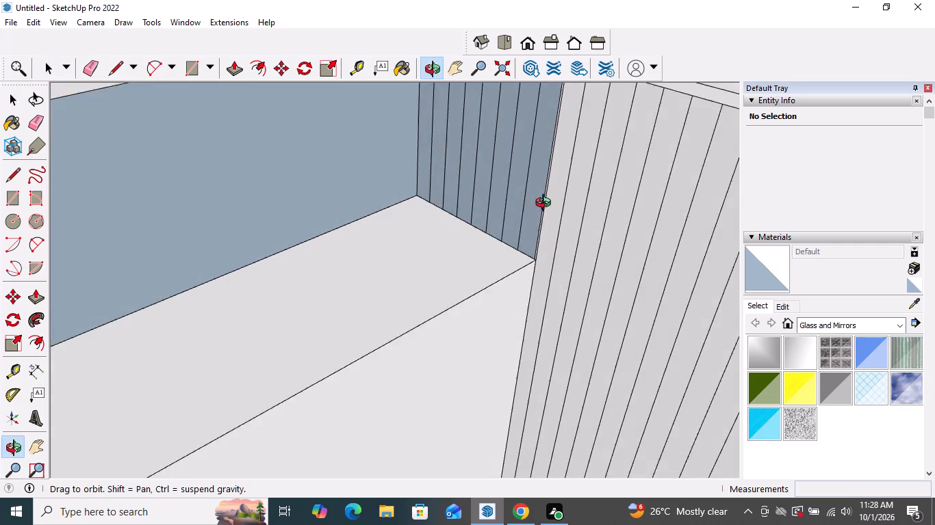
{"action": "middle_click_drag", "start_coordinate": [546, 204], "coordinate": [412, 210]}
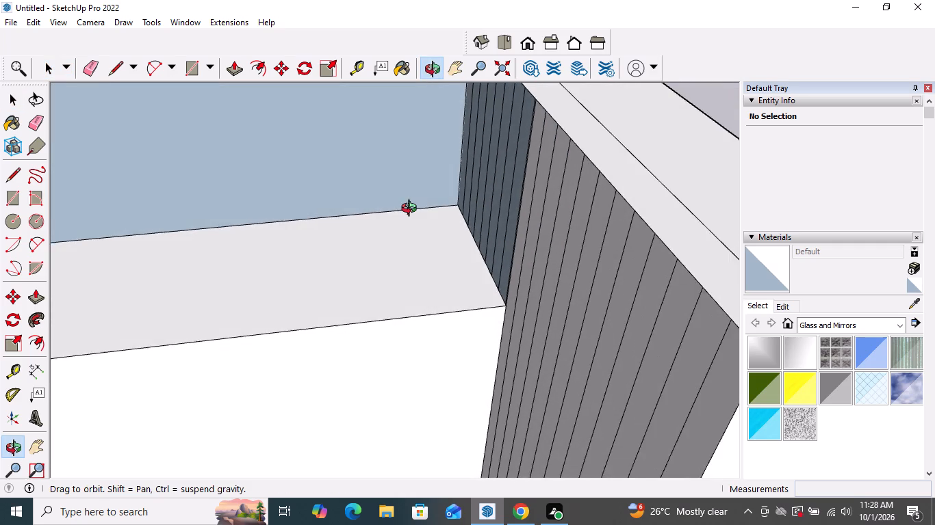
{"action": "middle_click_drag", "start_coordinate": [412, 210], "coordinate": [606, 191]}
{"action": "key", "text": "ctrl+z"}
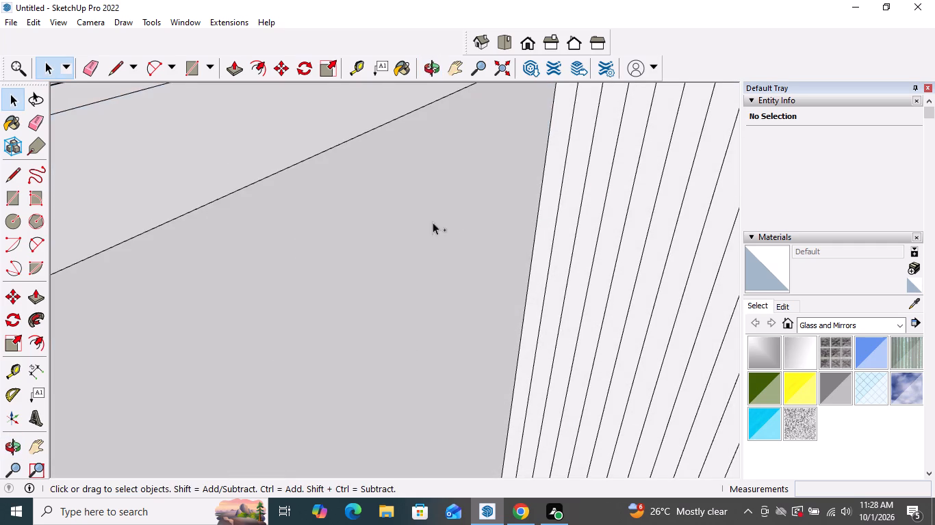
Draw a level line around the block's upper part, about 3' 7" across its side and 15' 8 7/16" across its front.
{"action": "scroll", "coordinate": [407, 228], "scroll_direction": "down", "scroll_amount": 10}
{"action": "middle_click_drag", "start_coordinate": [401, 252], "coordinate": [386, 180]}
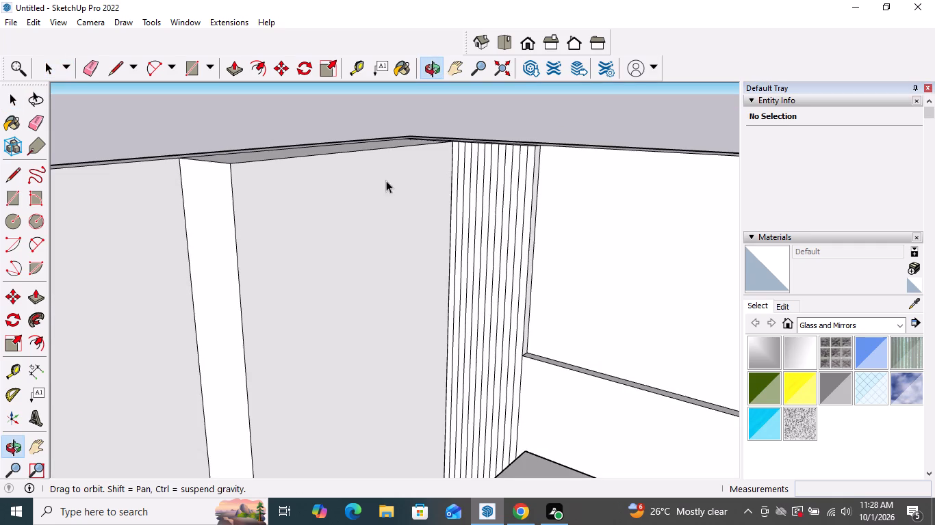
{"action": "left_click", "coordinate": [12, 180]}
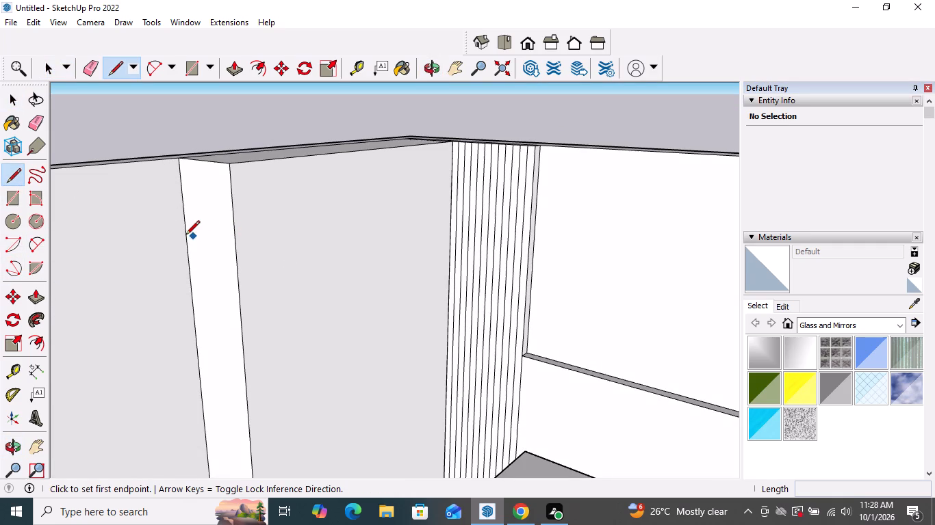
{"action": "left_click", "coordinate": [185, 235]}
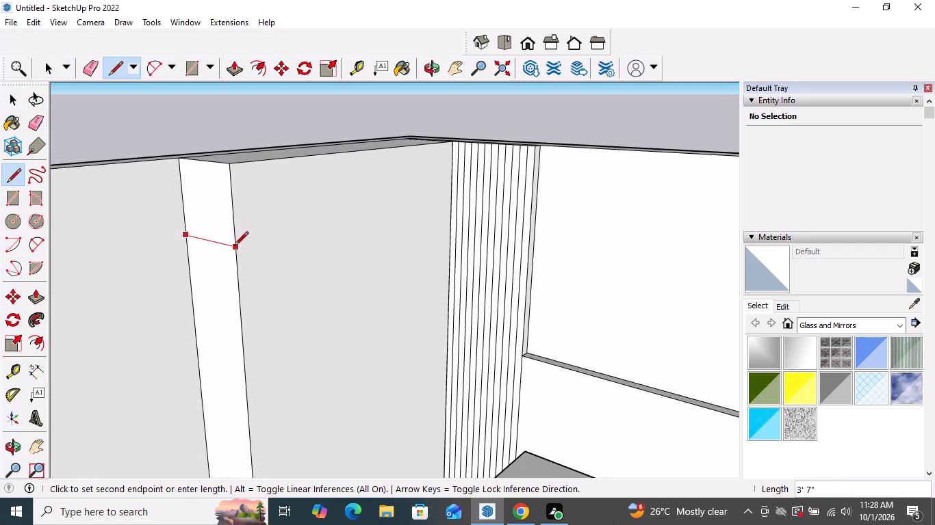
{"action": "left_click", "coordinate": [234, 247]}
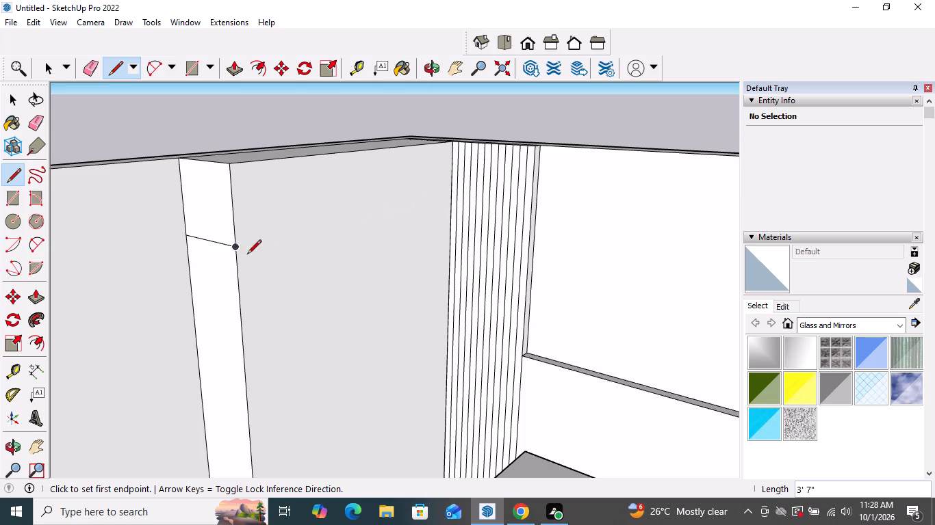
{"action": "left_click", "coordinate": [235, 247]}
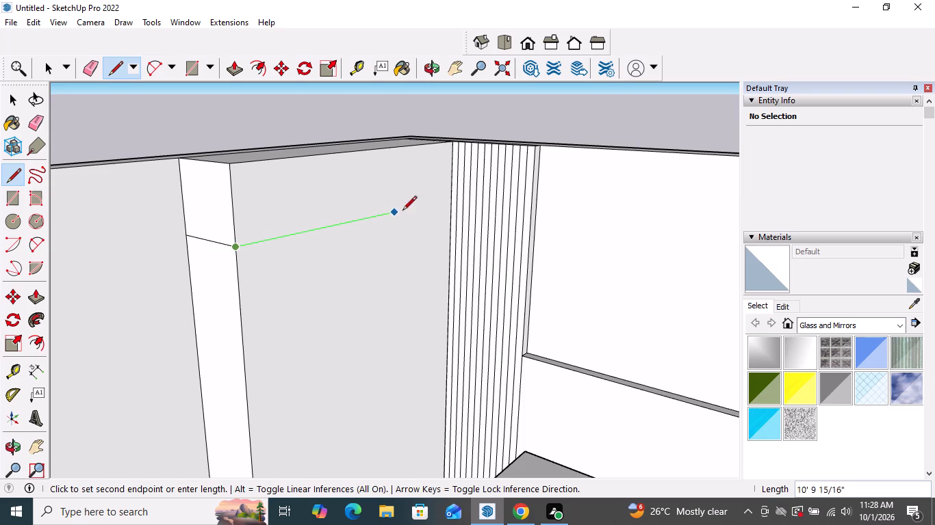
{"action": "left_click", "coordinate": [453, 202]}
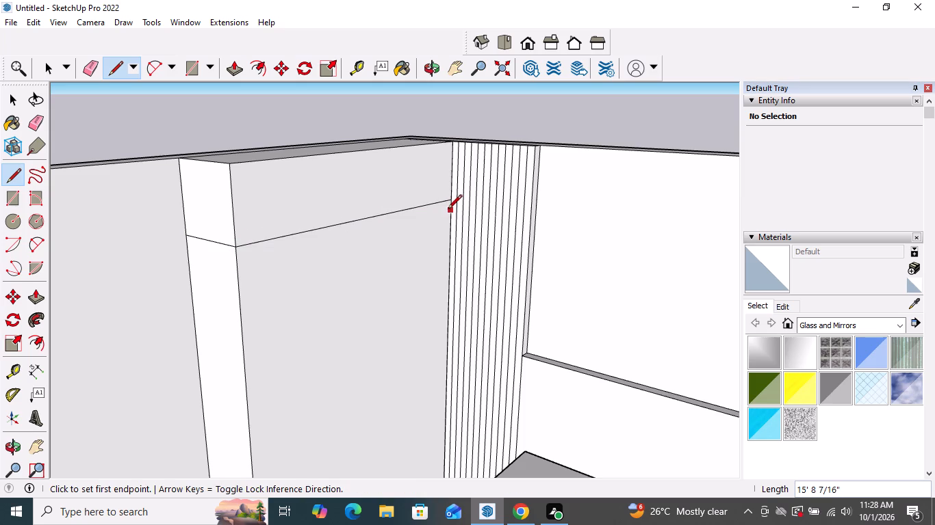
{"action": "key", "text": "space"}
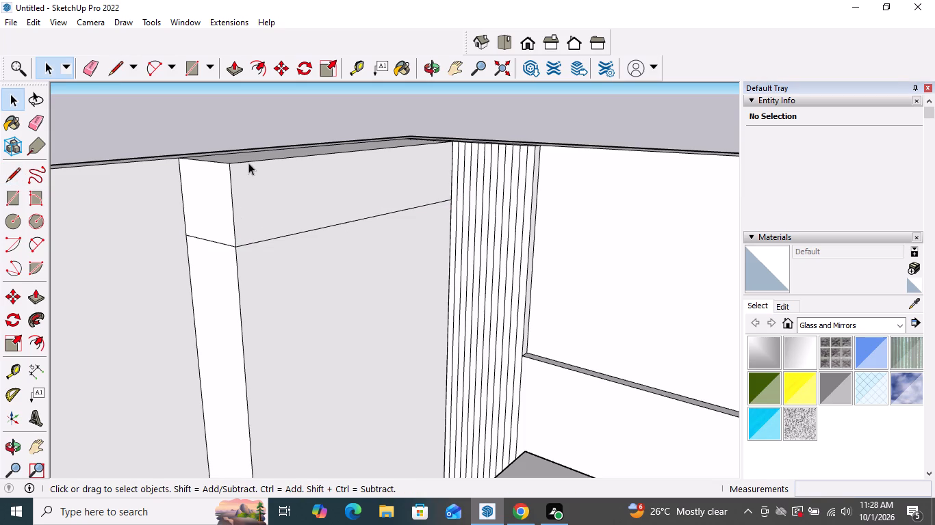
Delete the block's faces and edges above the new level line, including its front, corner and side edges.
{"action": "left_click", "coordinate": [248, 163]}
{"action": "key", "text": "Delete"}
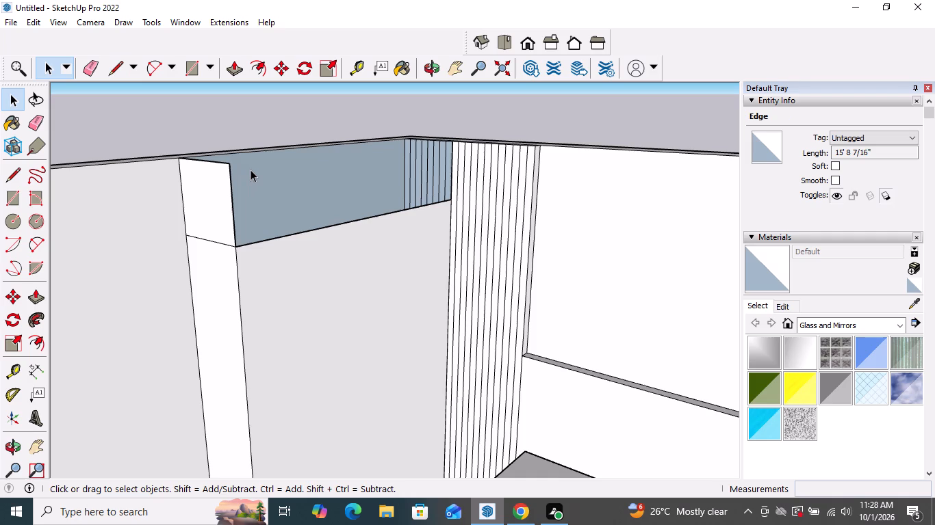
{"action": "left_click", "coordinate": [228, 205]}
{"action": "key", "text": "Delete"}
{"action": "left_click", "coordinate": [233, 210]}
{"action": "key", "text": "Delete"}
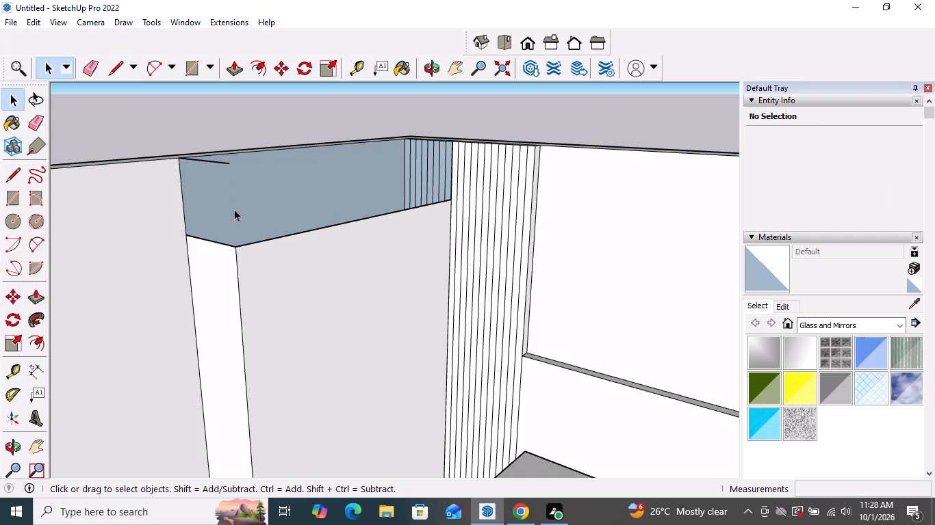
{"action": "left_click", "coordinate": [226, 161]}
{"action": "key", "text": "Delete"}
Close the block's open top with a 15' 8 7/16" line along the wall and a short line across the slats.
{"action": "middle_click_drag", "start_coordinate": [287, 204], "coordinate": [276, 349]}
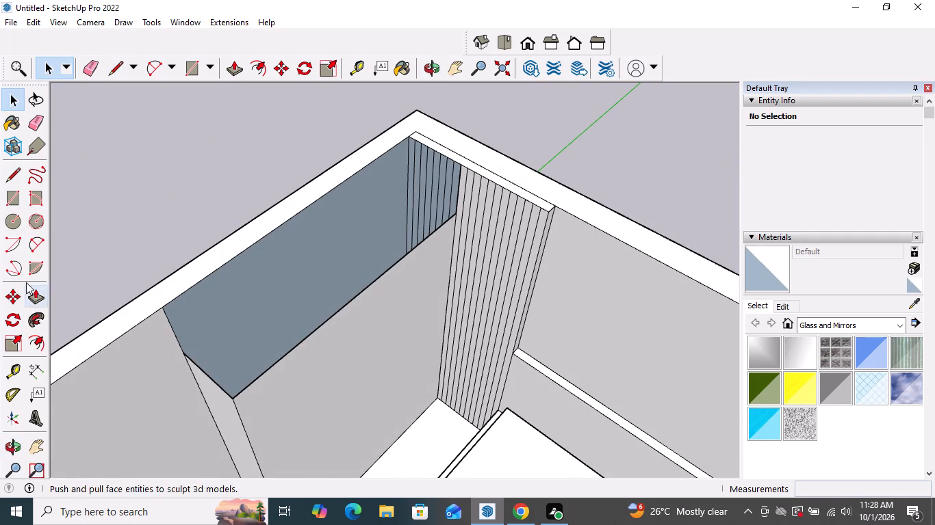
{"action": "left_click", "coordinate": [16, 179]}
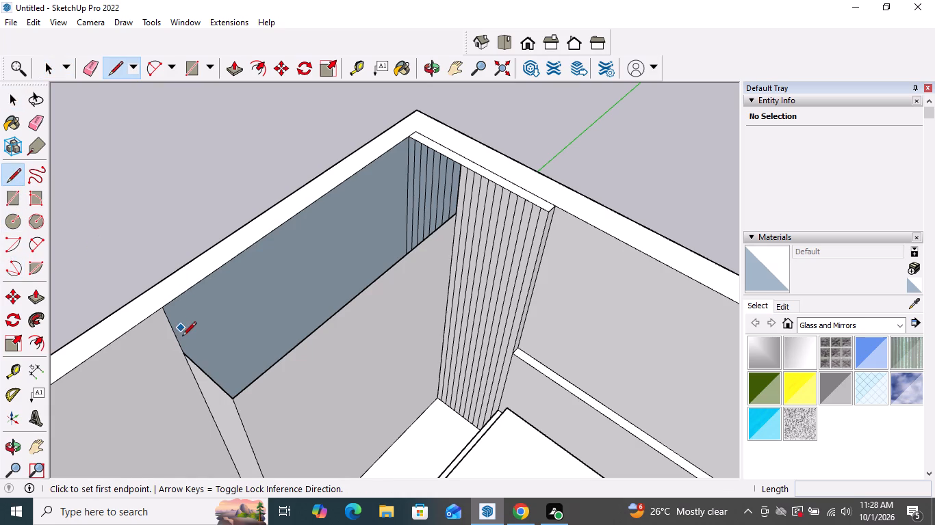
{"action": "left_click", "coordinate": [186, 350]}
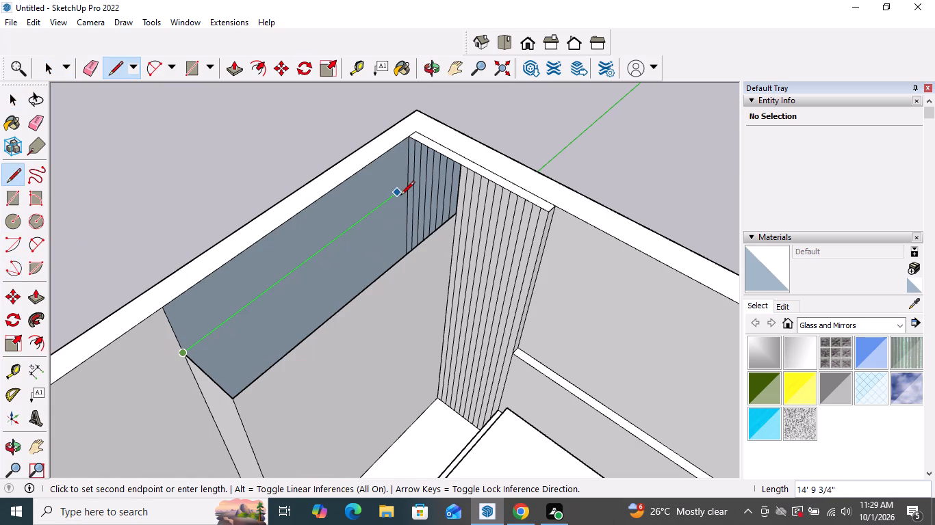
{"action": "left_click", "coordinate": [405, 185]}
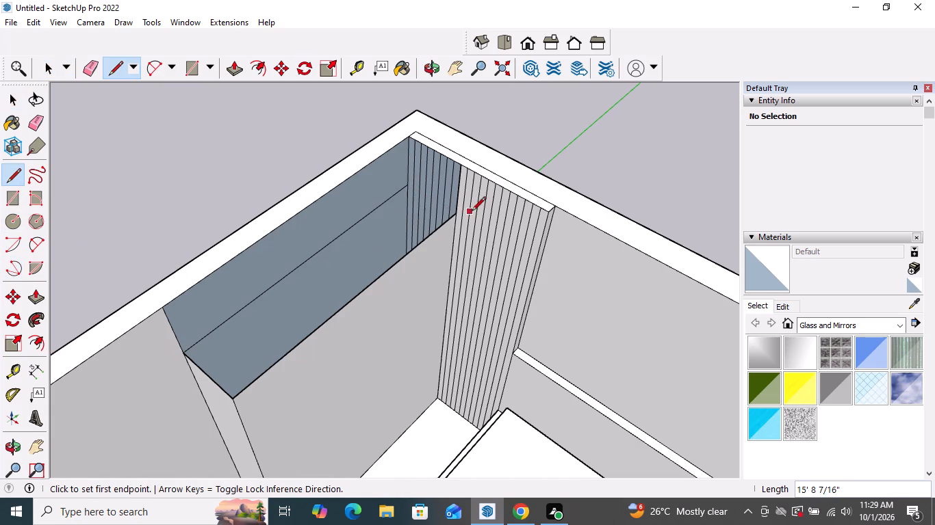
{"action": "left_click", "coordinate": [457, 213]}
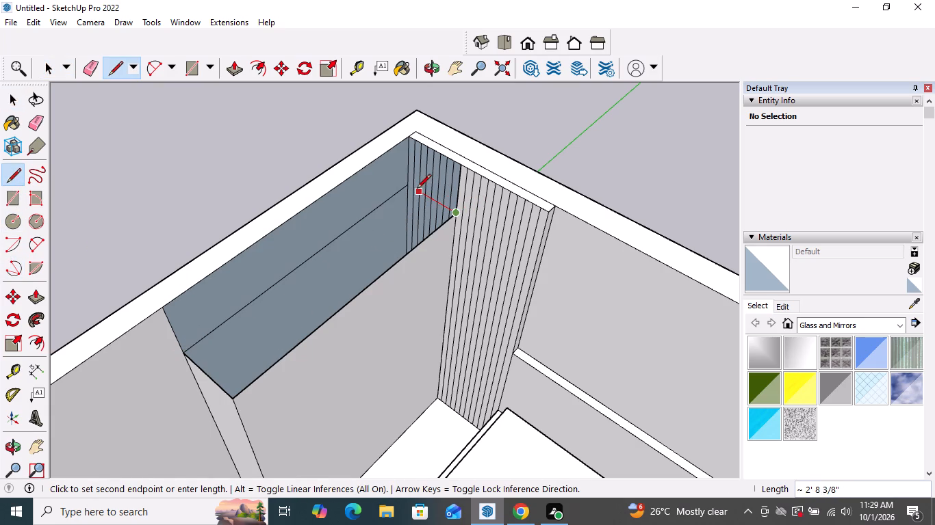
{"action": "left_click", "coordinate": [410, 185]}
{"action": "key", "text": "space"}
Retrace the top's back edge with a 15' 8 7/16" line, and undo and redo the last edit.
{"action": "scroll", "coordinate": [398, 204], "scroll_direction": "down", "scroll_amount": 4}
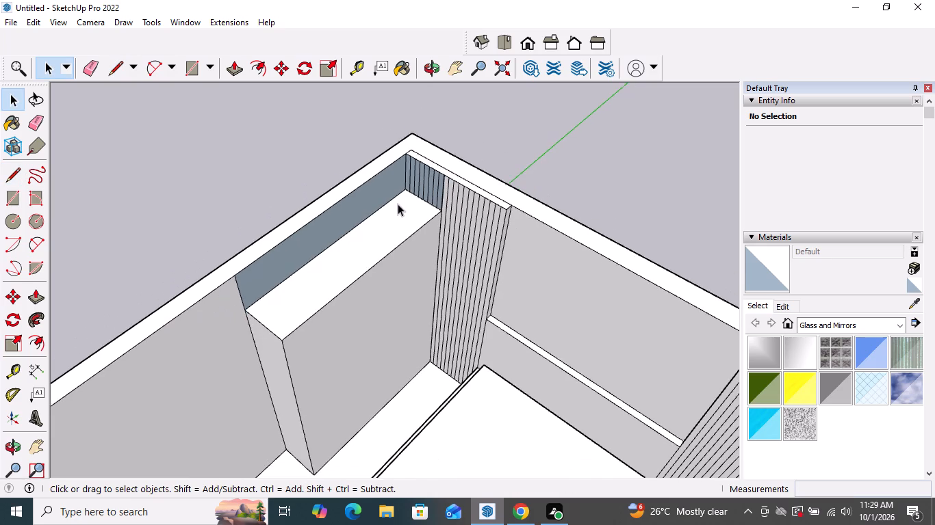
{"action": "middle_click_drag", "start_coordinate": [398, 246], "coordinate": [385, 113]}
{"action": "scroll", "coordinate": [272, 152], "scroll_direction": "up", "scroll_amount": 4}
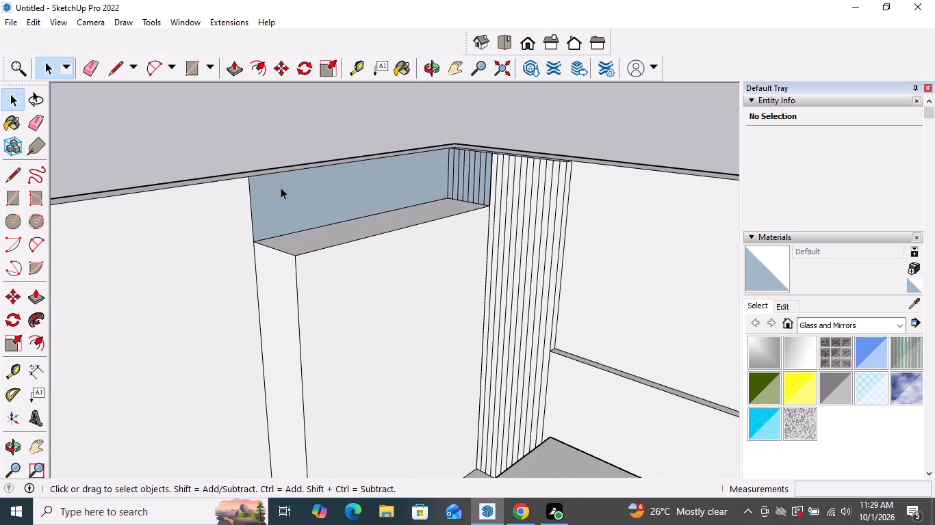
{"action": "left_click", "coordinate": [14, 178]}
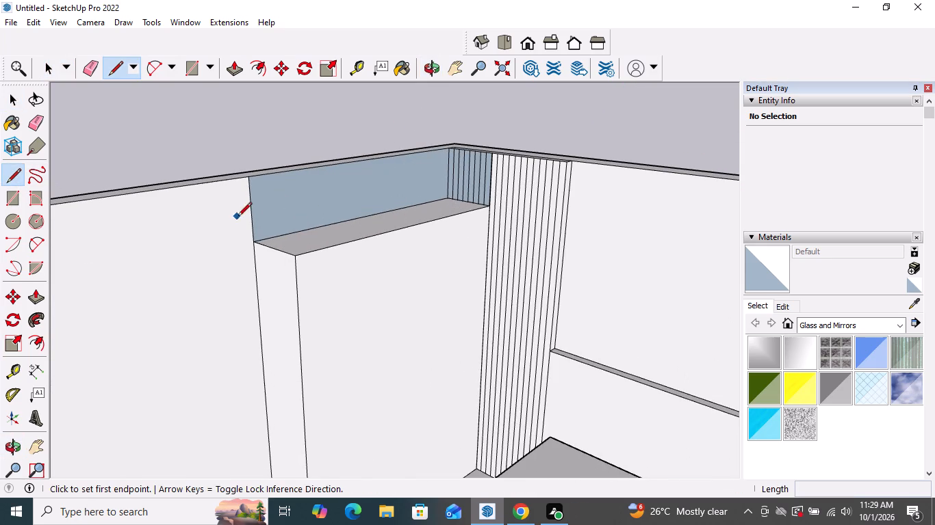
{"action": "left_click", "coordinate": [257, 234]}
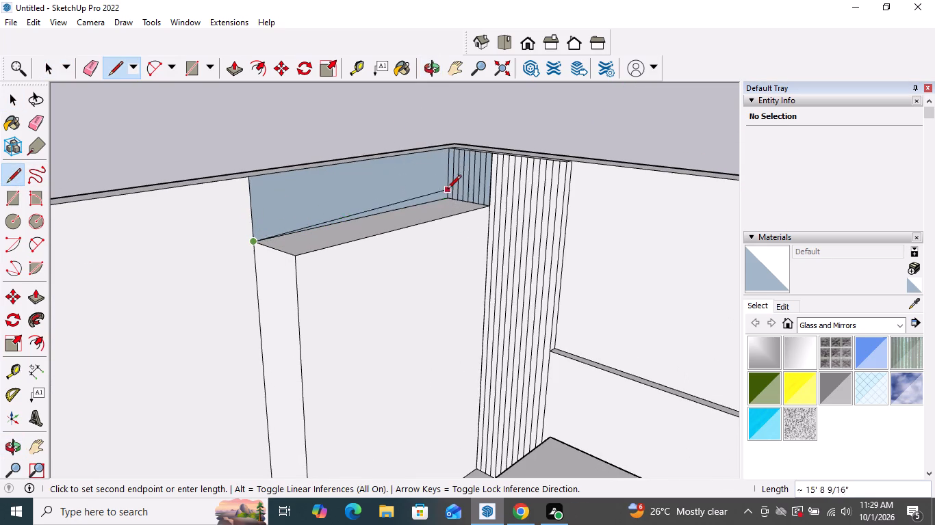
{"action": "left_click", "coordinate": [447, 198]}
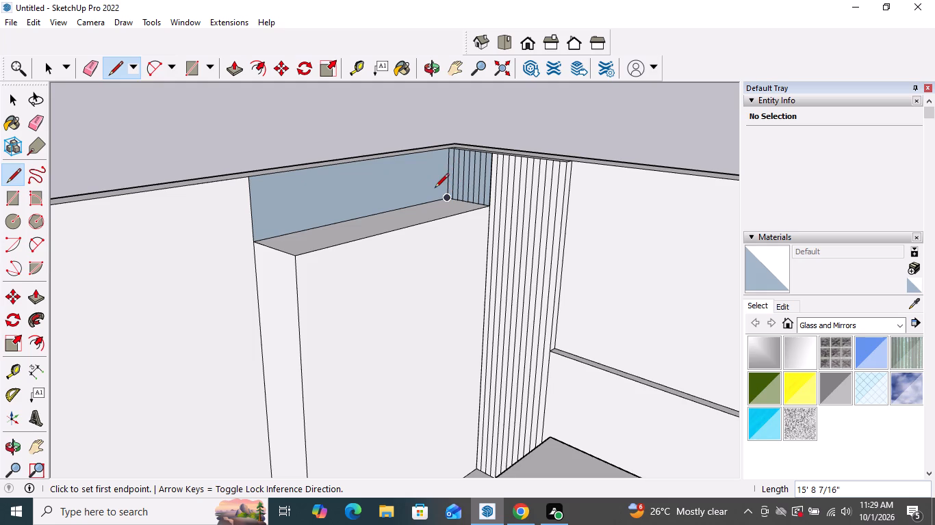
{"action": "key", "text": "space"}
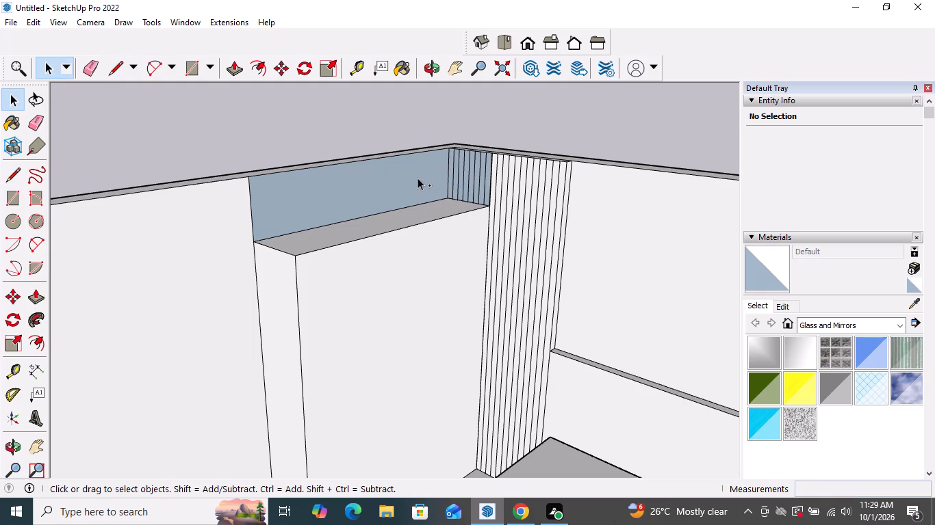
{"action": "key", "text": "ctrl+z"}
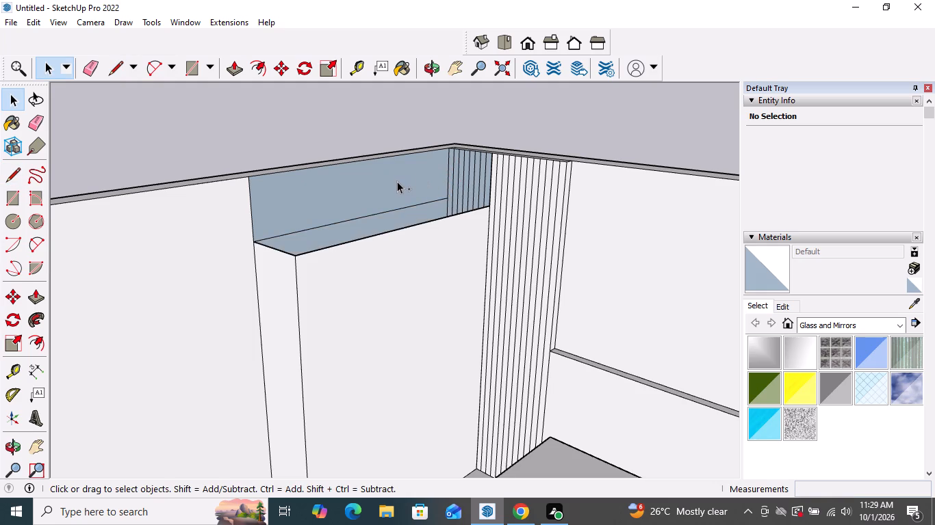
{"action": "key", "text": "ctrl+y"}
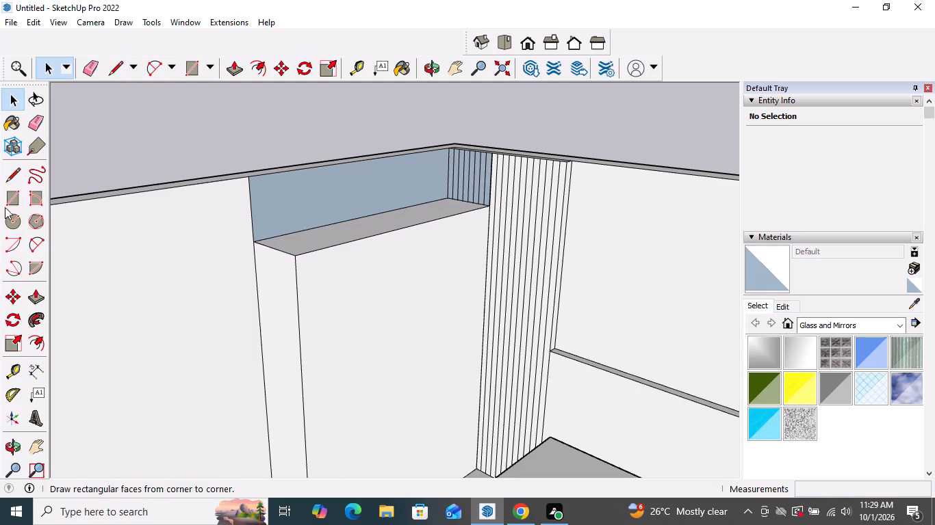
Push/Pull the blue wall face above the block, ending it at the block's back top corner.
{"action": "left_click", "coordinate": [43, 304]}
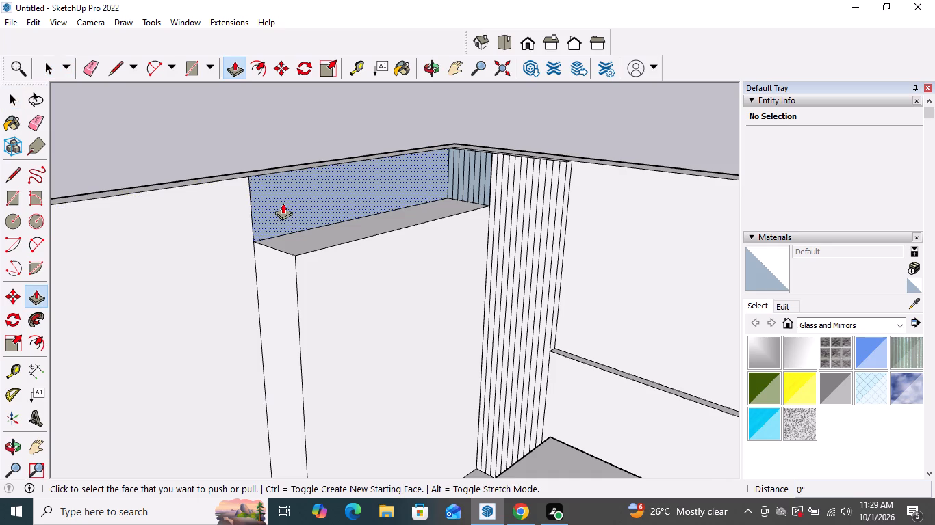
{"action": "left_click", "coordinate": [283, 202]}
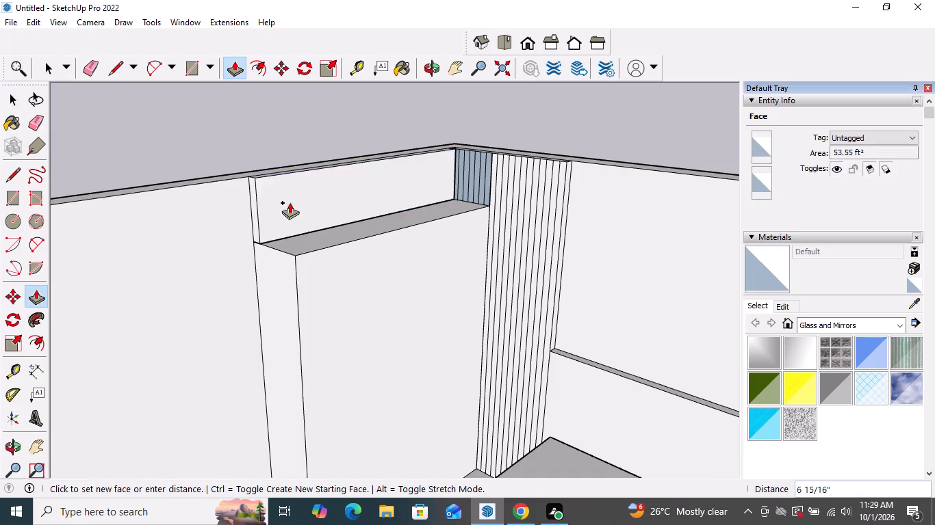
{"action": "middle_click_drag", "start_coordinate": [247, 206], "coordinate": [260, 243]}
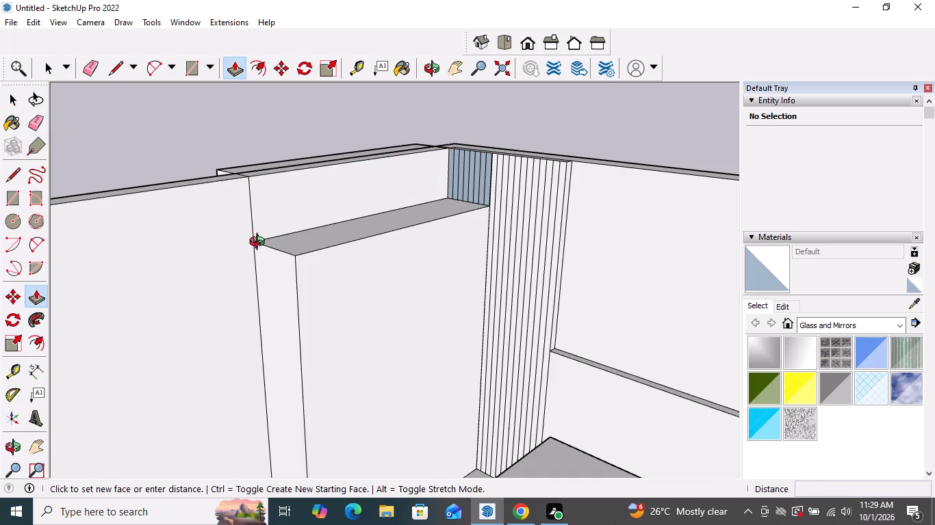
{"action": "middle_click_drag", "start_coordinate": [260, 243], "coordinate": [290, 321]}
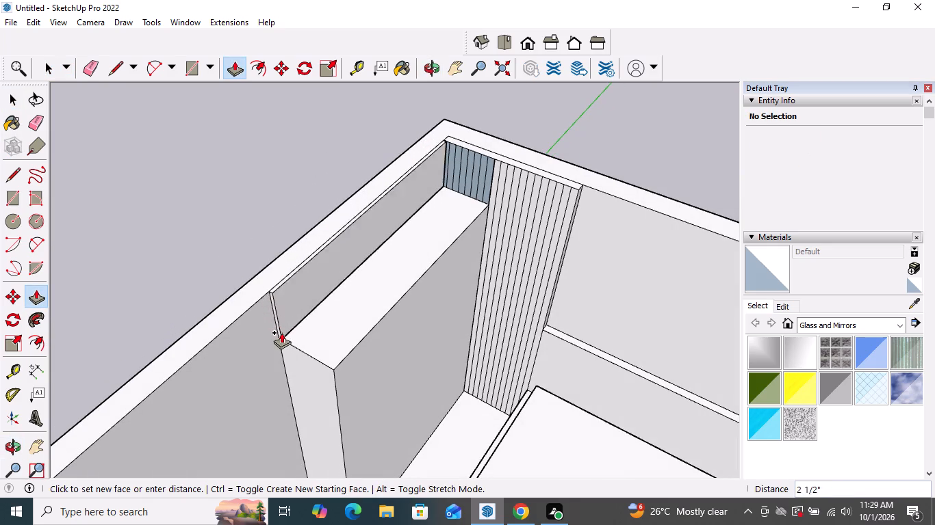
{"action": "left_click", "coordinate": [281, 339]}
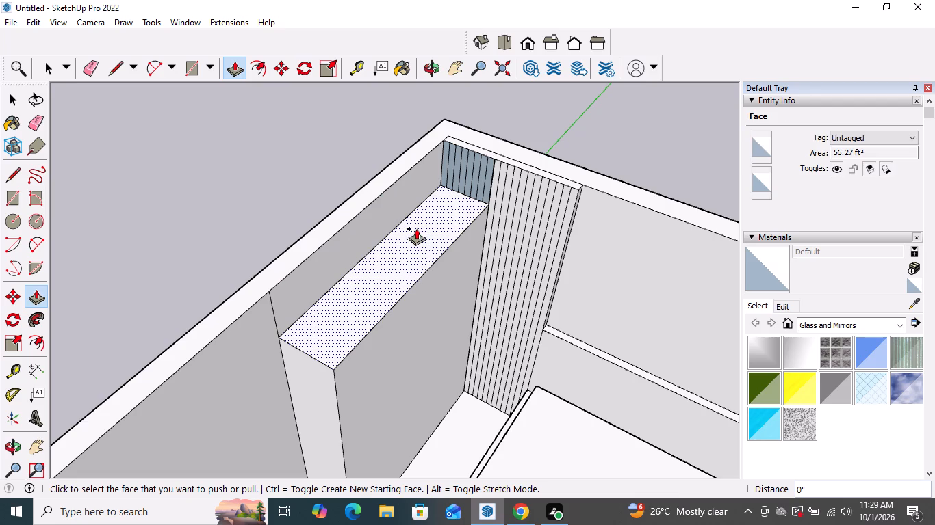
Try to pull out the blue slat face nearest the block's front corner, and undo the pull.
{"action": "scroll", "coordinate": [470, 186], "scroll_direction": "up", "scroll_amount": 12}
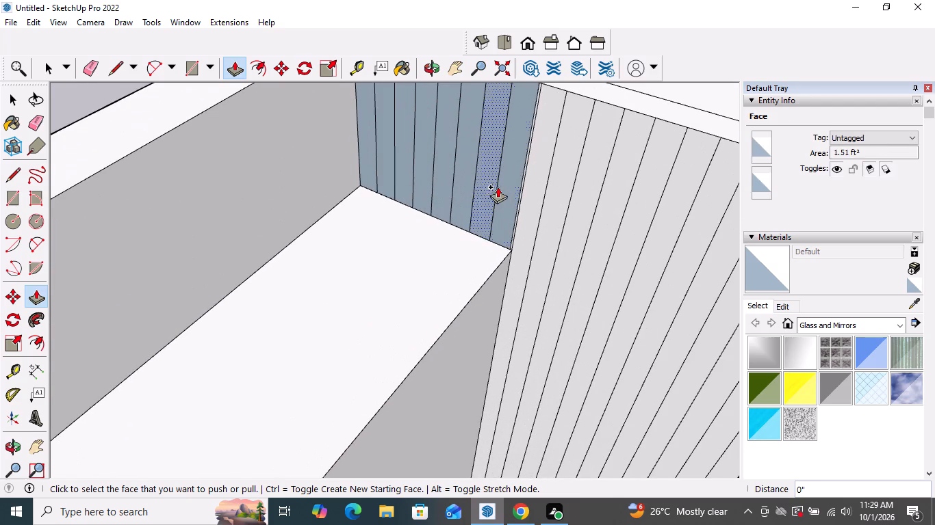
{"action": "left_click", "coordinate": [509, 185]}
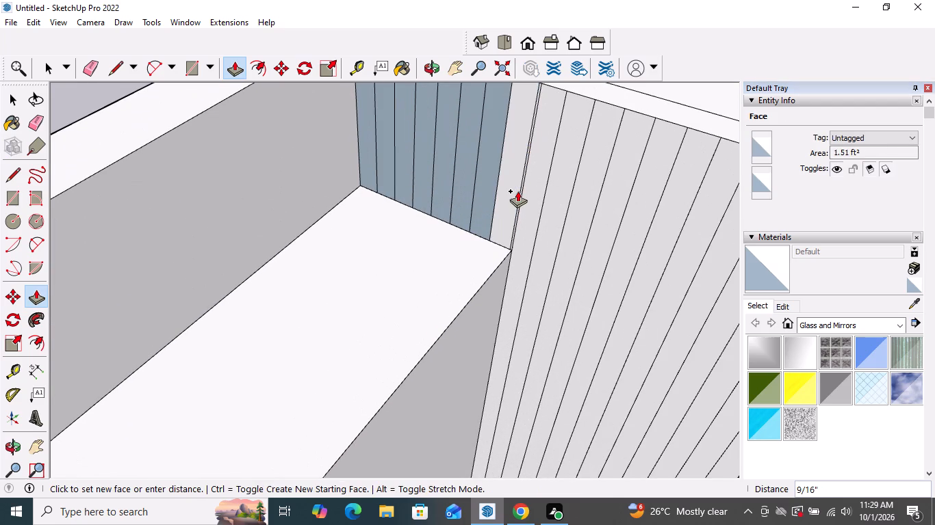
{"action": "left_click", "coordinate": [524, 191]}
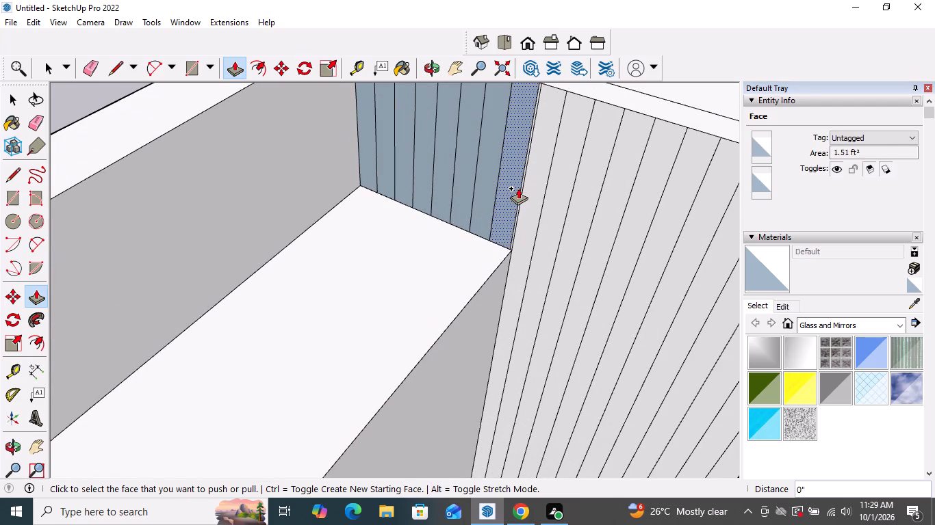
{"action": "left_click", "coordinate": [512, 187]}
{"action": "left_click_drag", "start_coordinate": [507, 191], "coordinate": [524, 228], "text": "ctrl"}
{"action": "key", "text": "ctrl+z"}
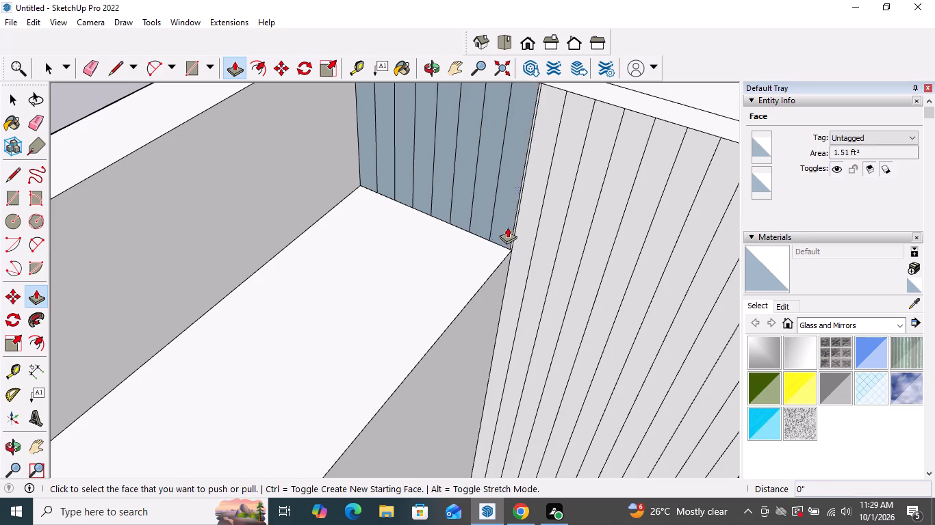
Pull out the four blue slat faces nearest the block's front corner one by one, the fourth by about 1 5/8".
{"action": "left_click", "coordinate": [504, 211]}
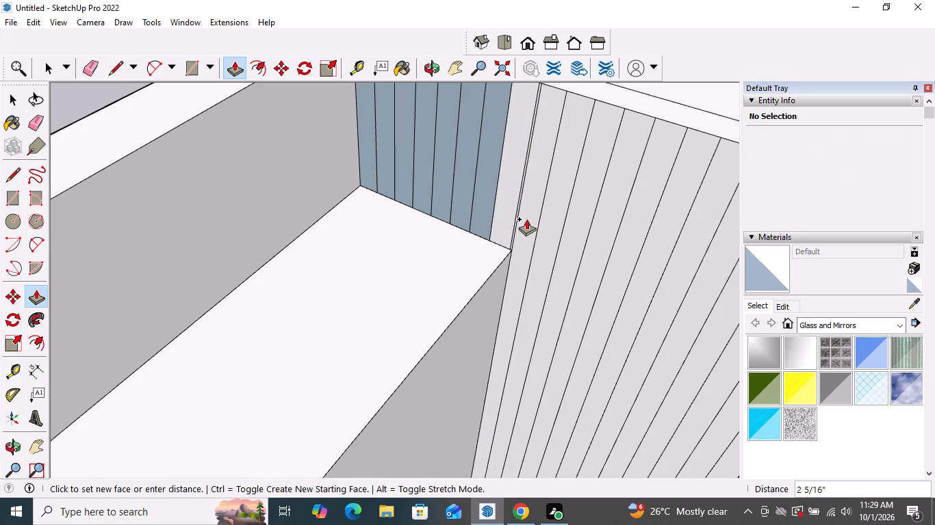
{"action": "left_click", "coordinate": [526, 219]}
{"action": "left_click", "coordinate": [485, 189]}
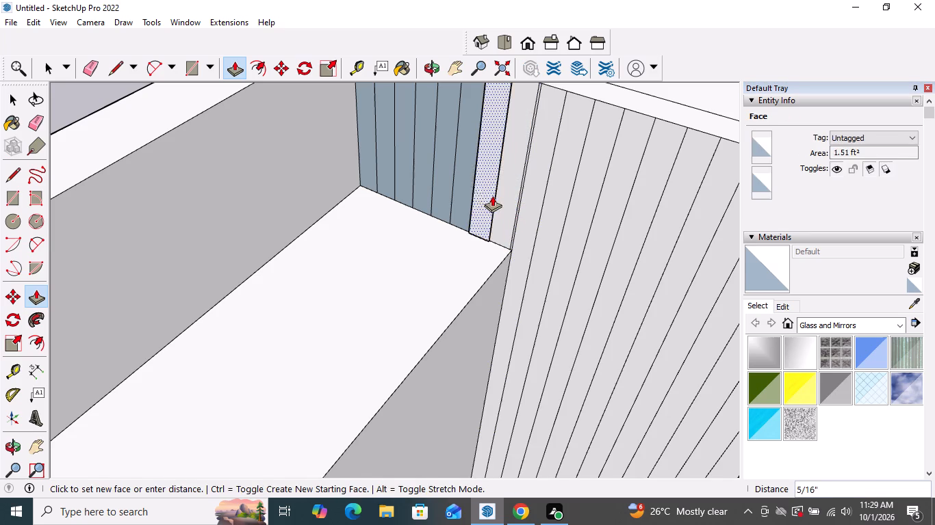
{"action": "left_click", "coordinate": [499, 198]}
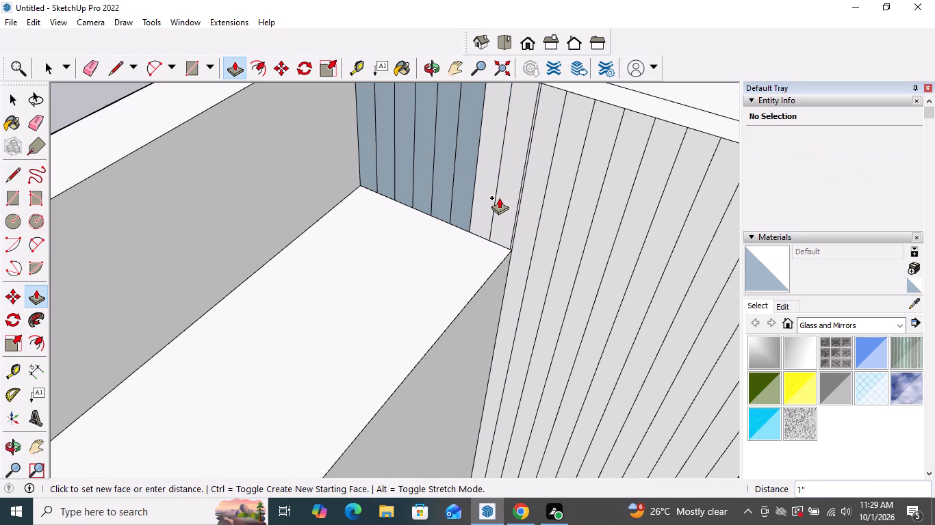
{"action": "left_click", "coordinate": [465, 180]}
{"action": "left_click", "coordinate": [476, 187]}
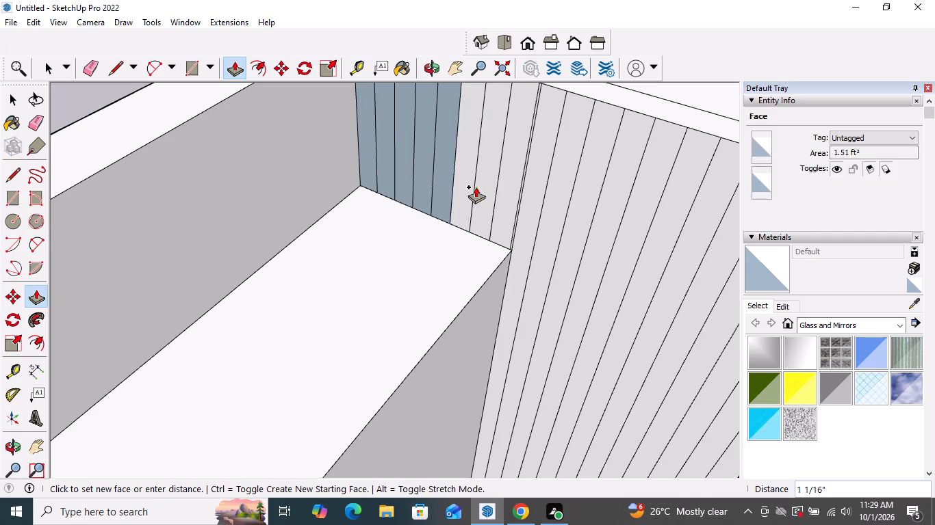
{"action": "left_click", "coordinate": [446, 172]}
{"action": "left_click", "coordinate": [457, 176]}
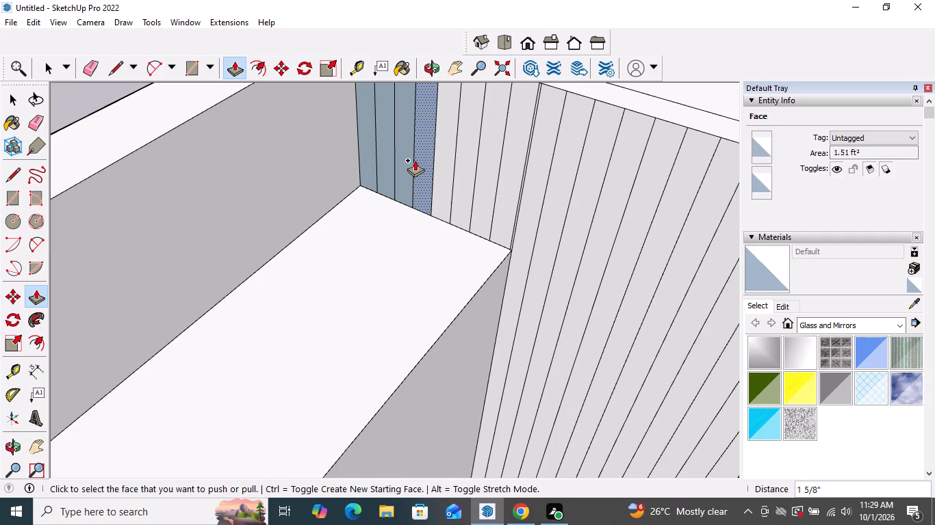
Pull out the following three blue slat faces toward the wall corner by about 2 3/4", 4 3/16" and 3 11/16".
{"action": "left_click", "coordinate": [424, 163]}
{"action": "left_click", "coordinate": [439, 167]}
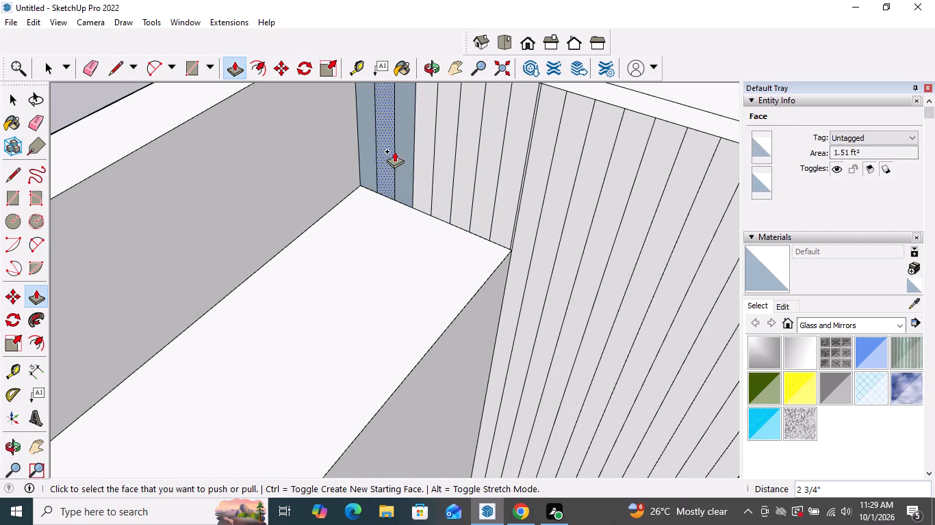
{"action": "left_click", "coordinate": [405, 152]}
{"action": "left_click", "coordinate": [426, 157]}
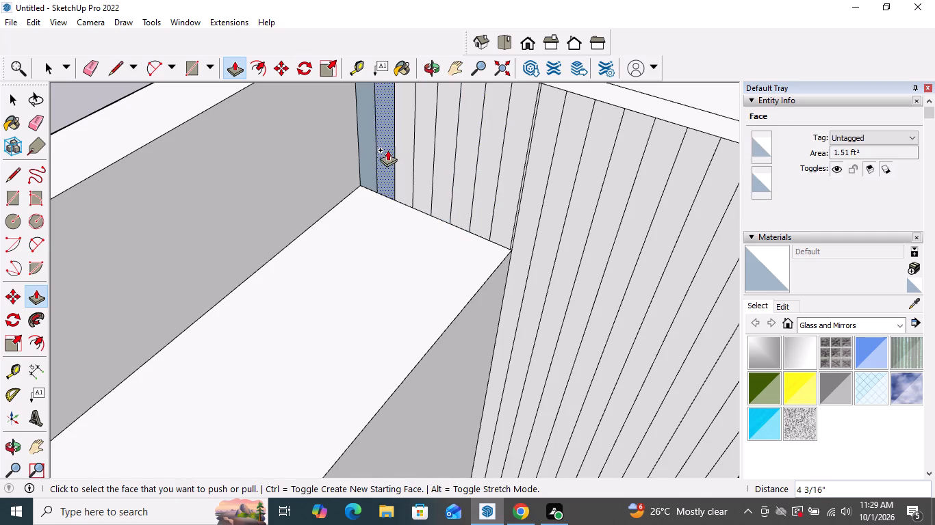
{"action": "left_click", "coordinate": [387, 150]}
{"action": "left_click", "coordinate": [406, 154]}
Pull out the last blue slat face, in the wall corner above the block, by about 4 5/16".
{"action": "left_click", "coordinate": [366, 142]}
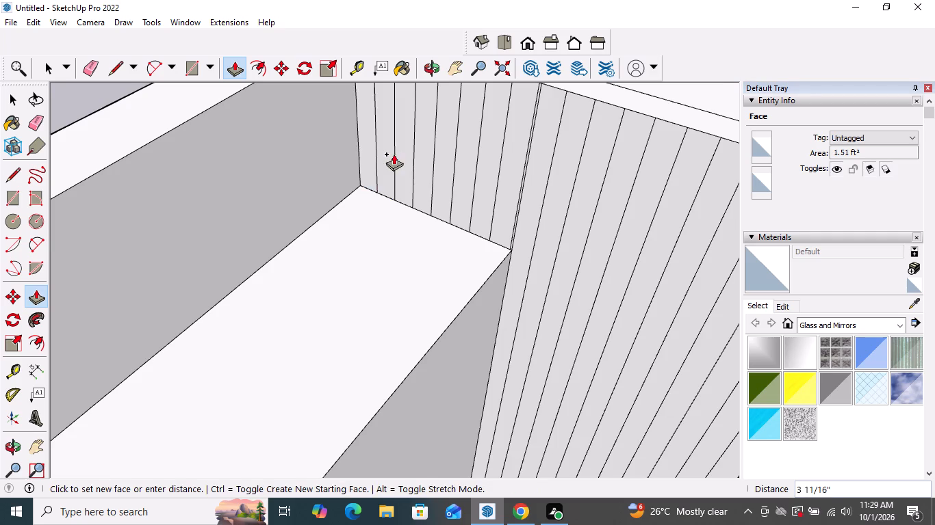
{"action": "left_click", "coordinate": [396, 154]}
{"action": "key", "text": "space"}
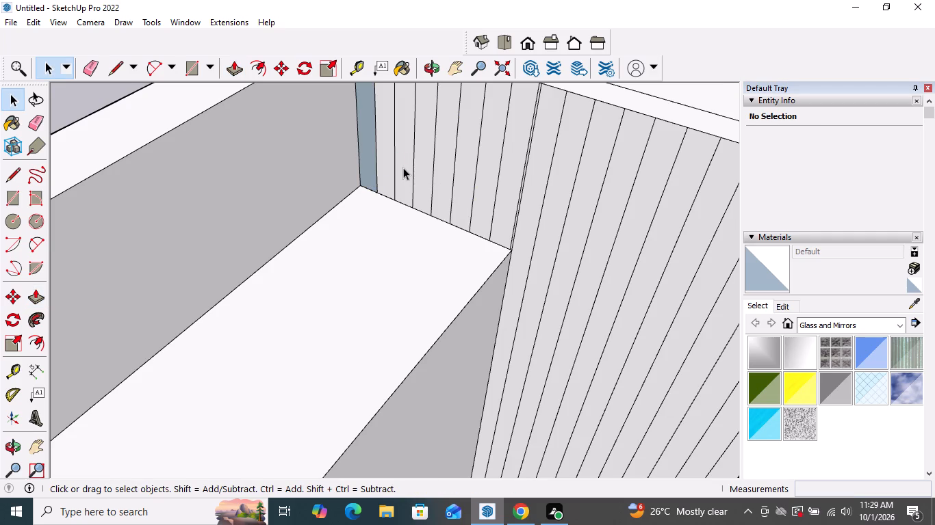
{"action": "left_click", "coordinate": [35, 296]}
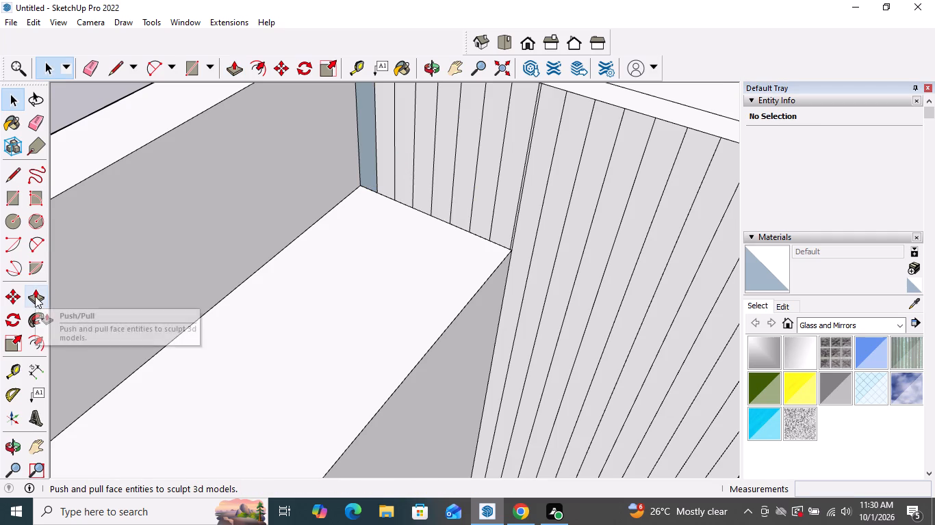
{"action": "left_click", "coordinate": [366, 152]}
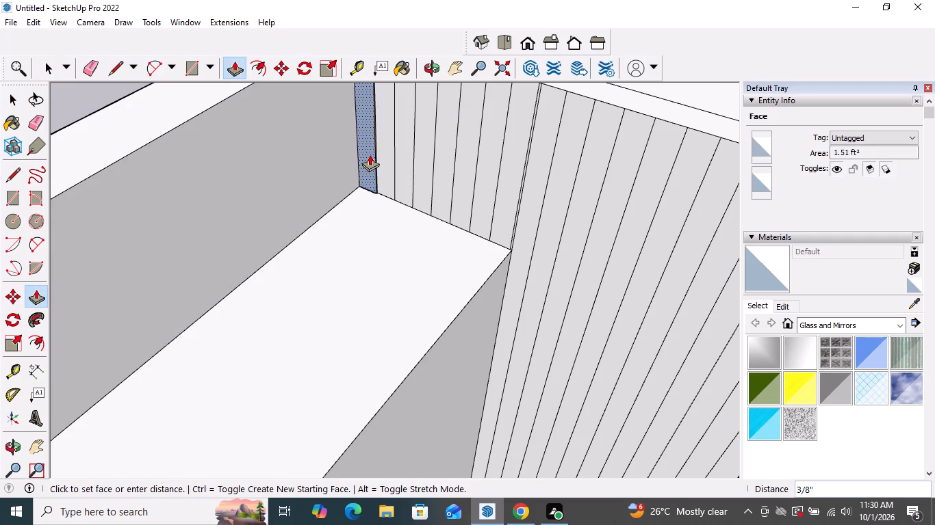
{"action": "left_click", "coordinate": [389, 161]}
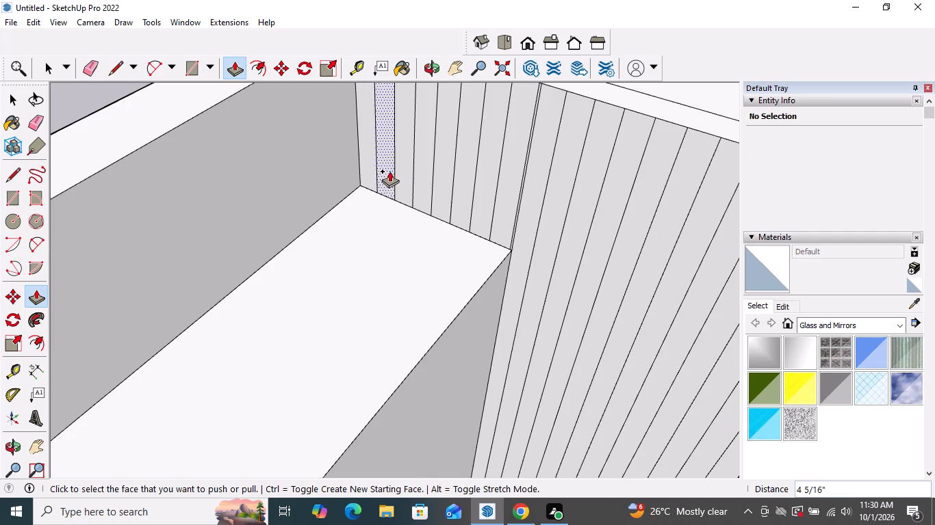
{"action": "scroll", "coordinate": [379, 214], "scroll_direction": "down", "scroll_amount": 5}
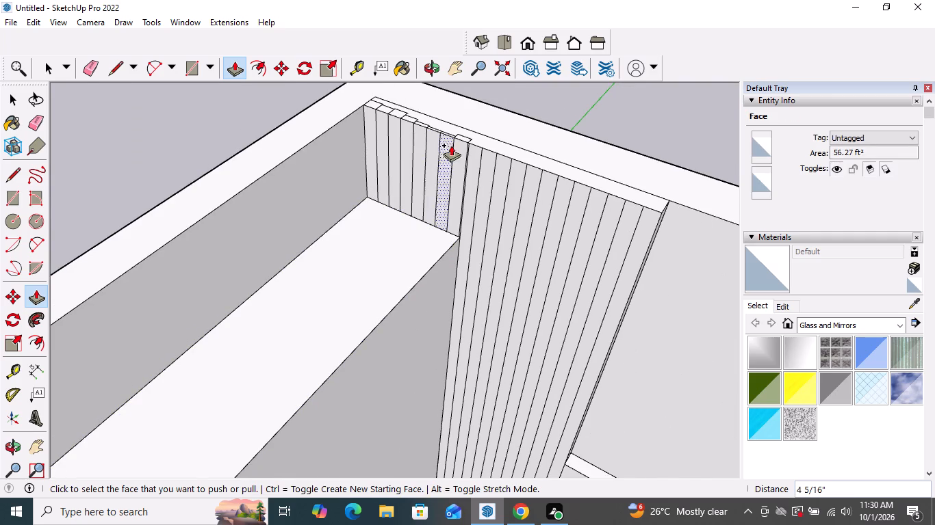
Erase the leftover stepped edges on top of the slatted panel, above the slats nearest the wall corner.
{"action": "middle_click_drag", "start_coordinate": [428, 81], "coordinate": [440, 166]}
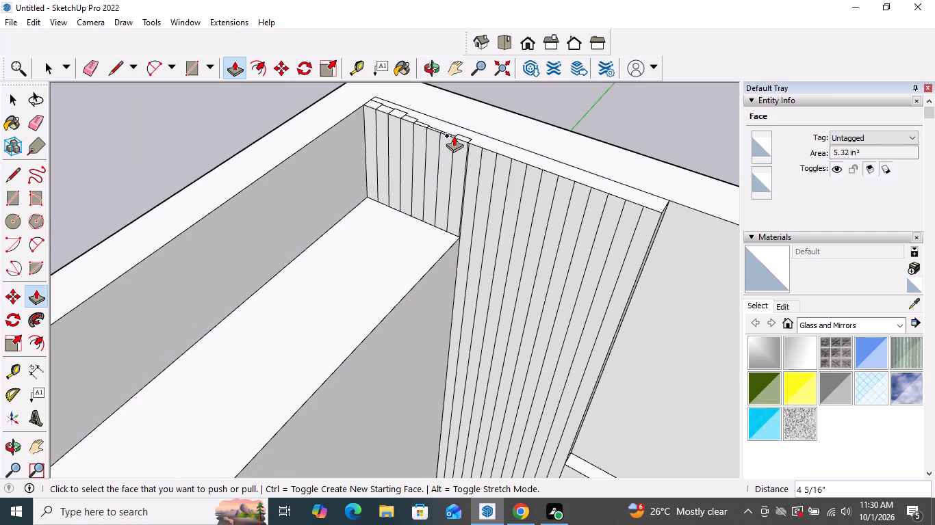
{"action": "key", "text": "Escape"}
{"action": "key", "text": "space"}
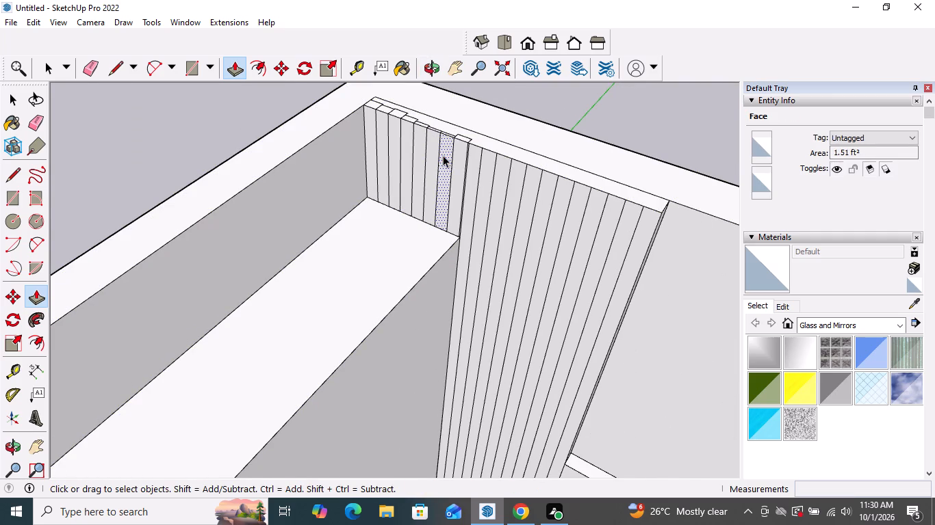
{"action": "scroll", "coordinate": [483, 231], "scroll_direction": "down", "scroll_amount": 4}
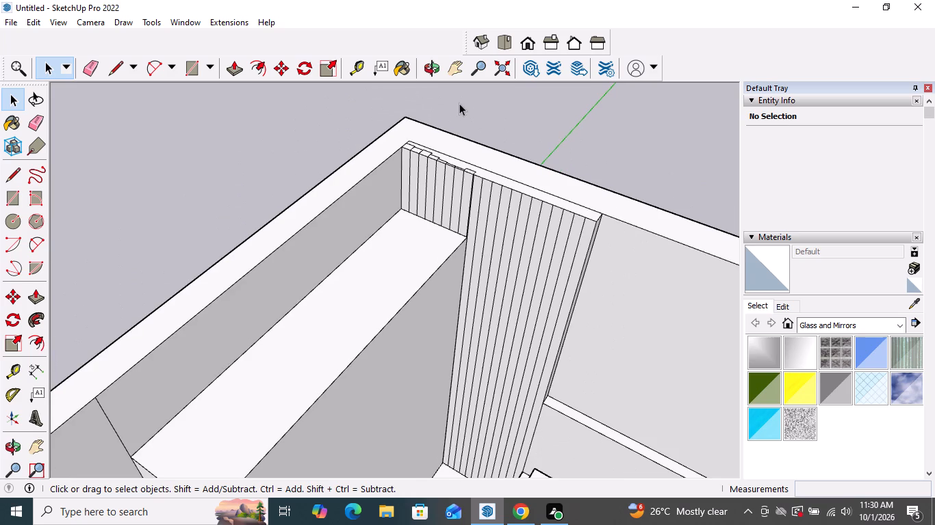
{"action": "middle_click_drag", "start_coordinate": [459, 109], "coordinate": [437, 176]}
{"action": "scroll", "coordinate": [436, 176], "scroll_direction": "up", "scroll_amount": 8}
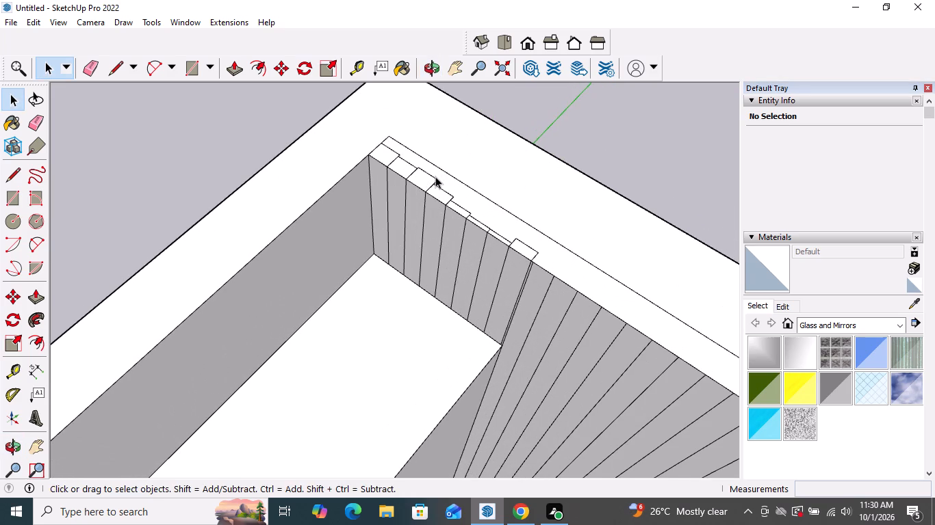
{"action": "left_click", "coordinate": [36, 119]}
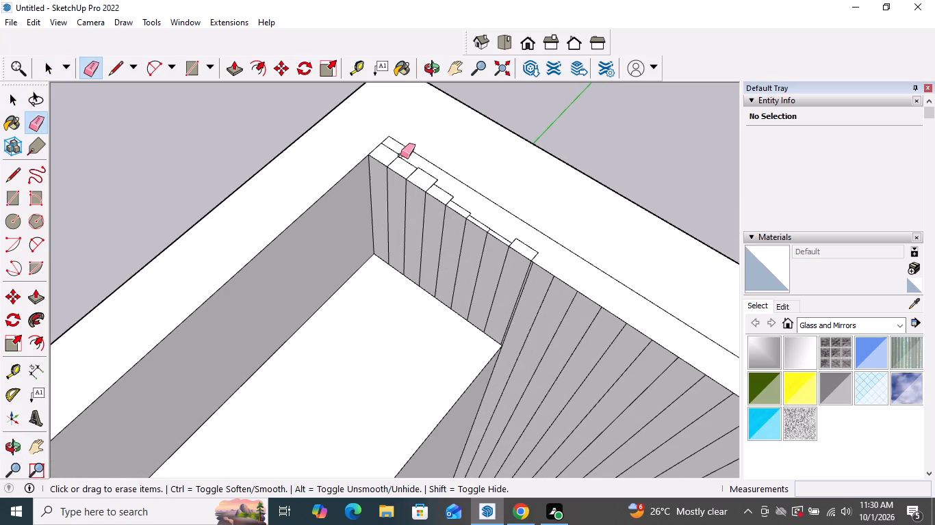
{"action": "left_click", "coordinate": [398, 154]}
{"action": "left_click", "coordinate": [398, 157]}
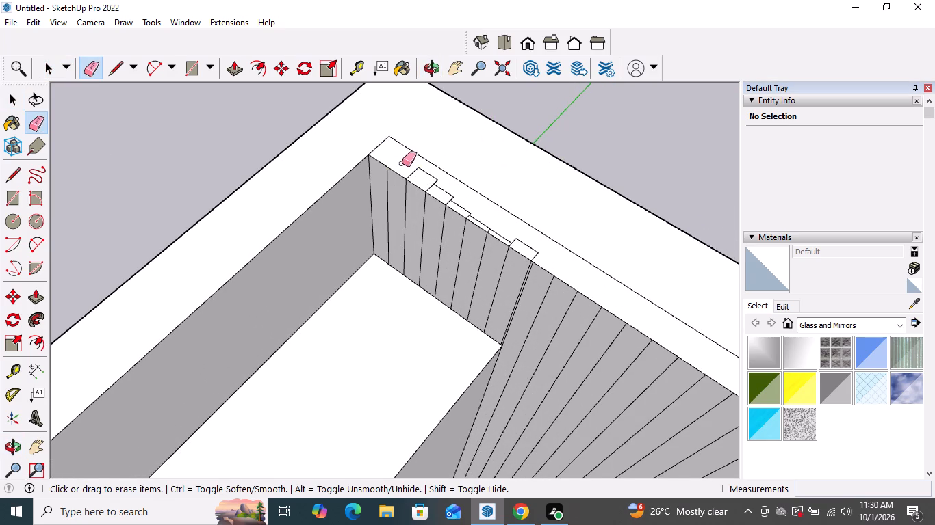
{"action": "left_click", "coordinate": [418, 167]}
{"action": "left_click", "coordinate": [436, 182]}
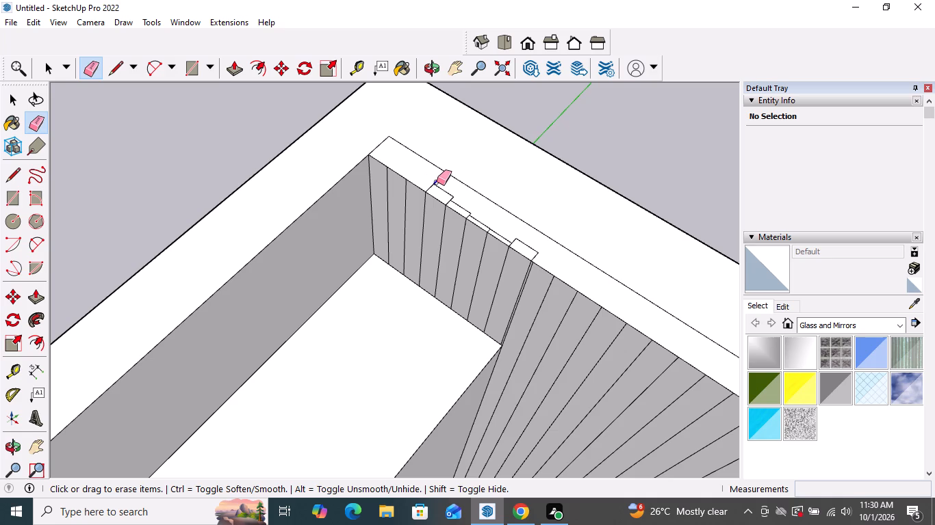
{"action": "left_click", "coordinate": [443, 188]}
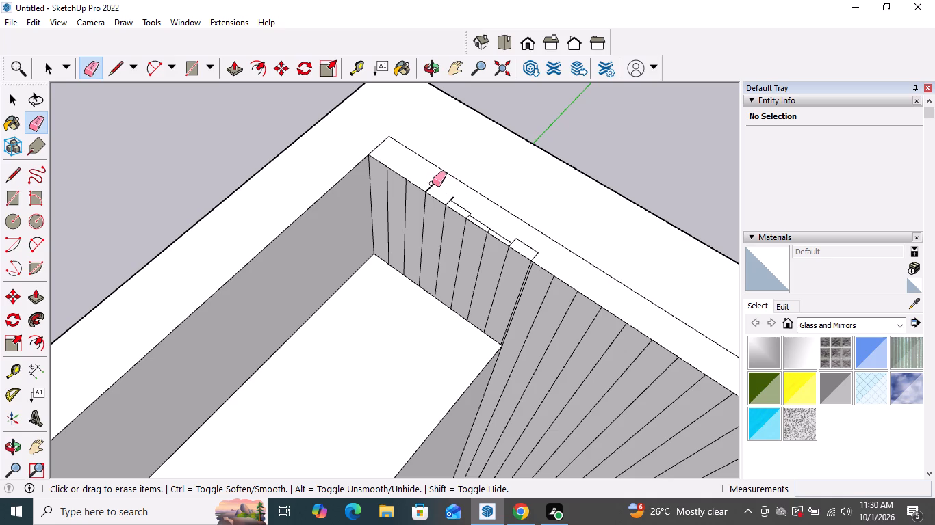
{"action": "left_click", "coordinate": [432, 186]}
{"action": "left_click", "coordinate": [454, 196]}
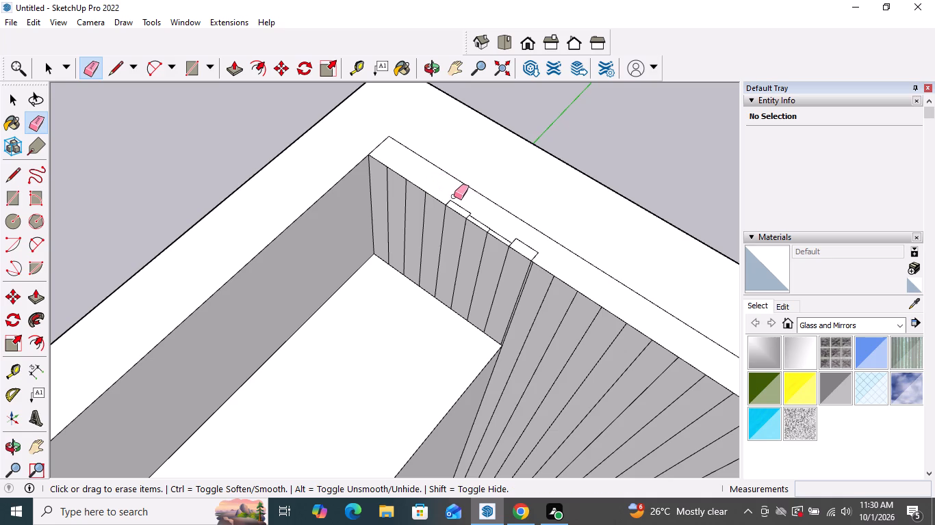
{"action": "left_click", "coordinate": [452, 200]}
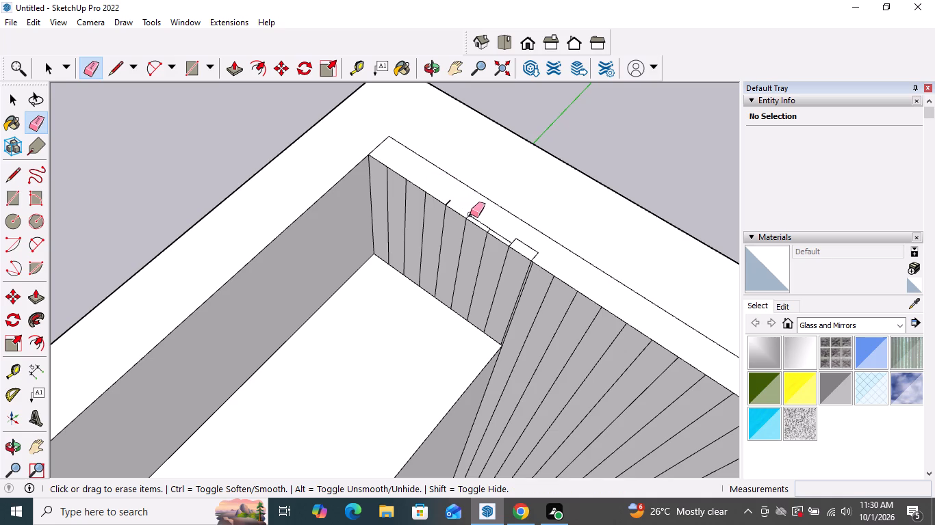
Erase the leftover edges on top of the middle slats, working toward the block's front corner.
{"action": "left_click", "coordinate": [470, 214]}
{"action": "left_click", "coordinate": [451, 199]}
{"action": "scroll", "coordinate": [488, 215], "scroll_direction": "up", "scroll_amount": 5}
{"action": "left_click", "coordinate": [459, 215]}
{"action": "scroll", "coordinate": [450, 215], "scroll_direction": "up", "scroll_amount": 4}
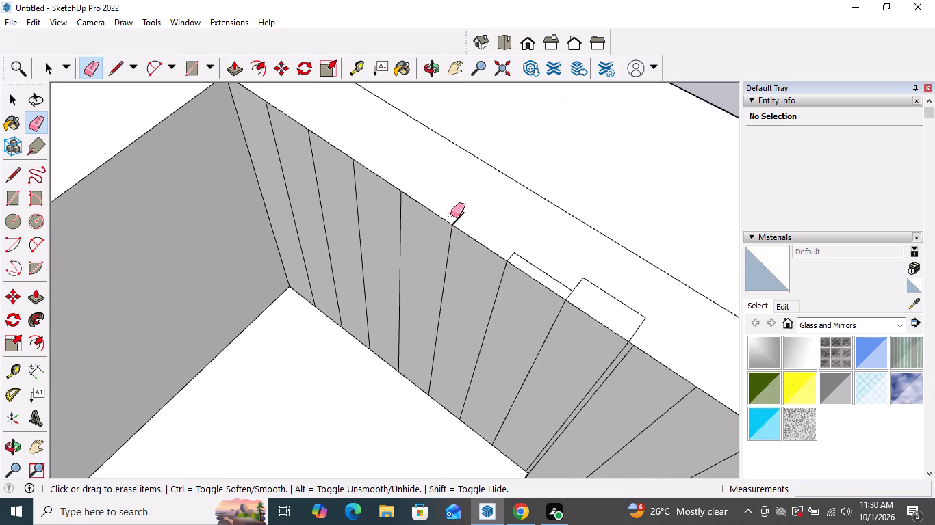
{"action": "left_click", "coordinate": [461, 215]}
{"action": "left_click", "coordinate": [513, 256]}
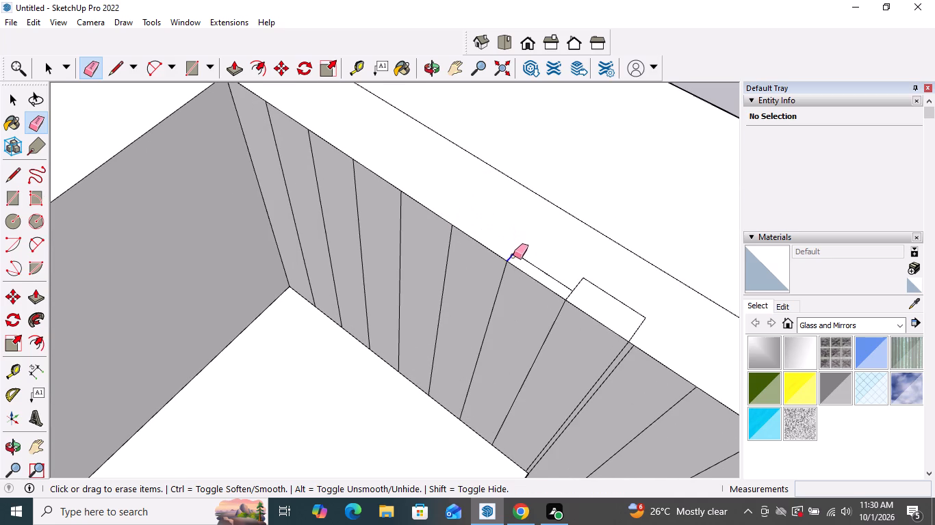
{"action": "left_click", "coordinate": [524, 258]}
{"action": "scroll", "coordinate": [518, 247], "scroll_direction": "down", "scroll_amount": 4}
{"action": "scroll", "coordinate": [522, 245], "scroll_direction": "up", "scroll_amount": 4}
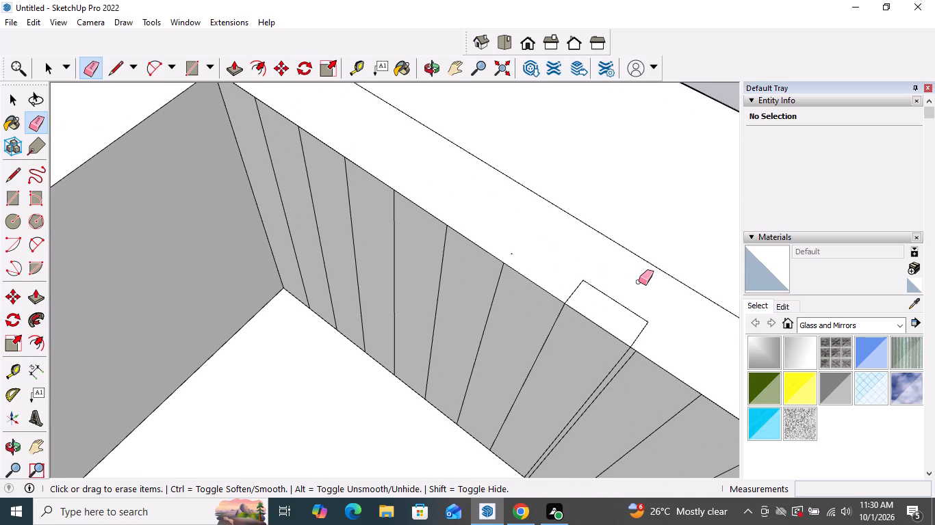
Erase the outline on top of the slat at the block's front corner and the duplicate vertical edge beside it.
{"action": "left_click", "coordinate": [601, 291]}
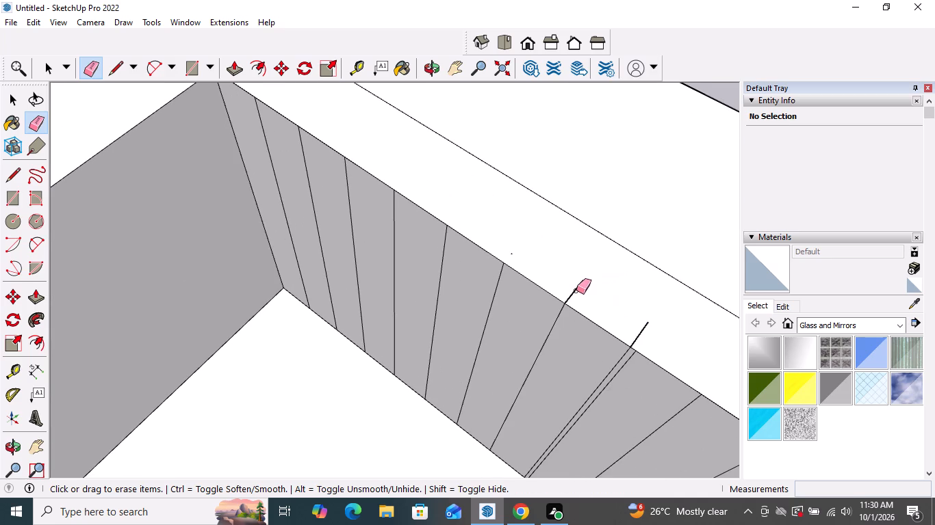
{"action": "left_click", "coordinate": [576, 291]}
{"action": "scroll", "coordinate": [561, 258], "scroll_direction": "down", "scroll_amount": 4}
{"action": "scroll", "coordinate": [574, 273], "scroll_direction": "up", "scroll_amount": 9}
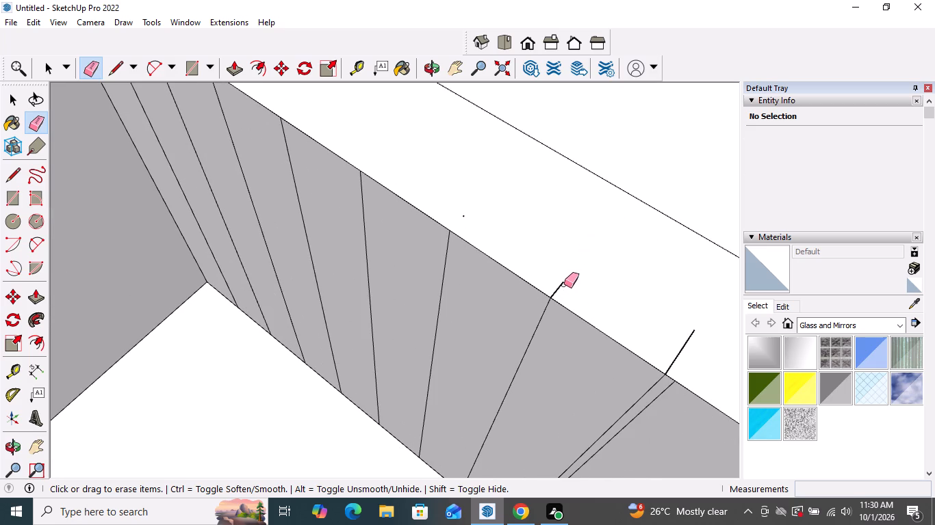
{"action": "left_click", "coordinate": [563, 284]}
{"action": "scroll", "coordinate": [490, 217], "scroll_direction": "down", "scroll_amount": 9}
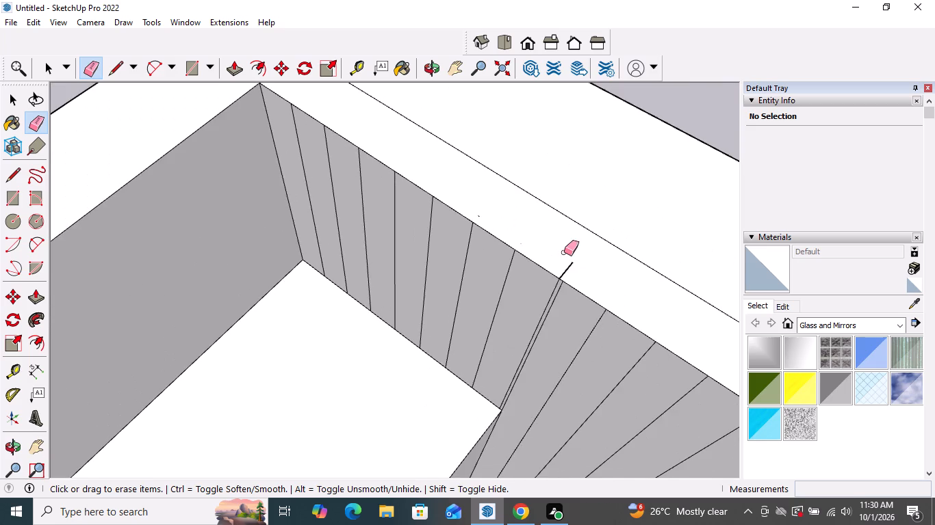
{"action": "scroll", "coordinate": [567, 253], "scroll_direction": "up", "scroll_amount": 5}
{"action": "left_click", "coordinate": [559, 286]}
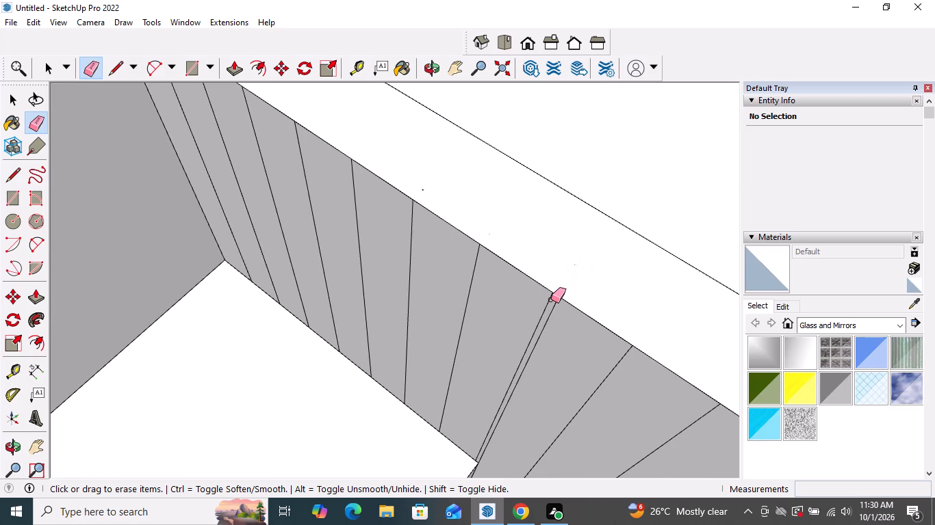
{"action": "left_click", "coordinate": [550, 301]}
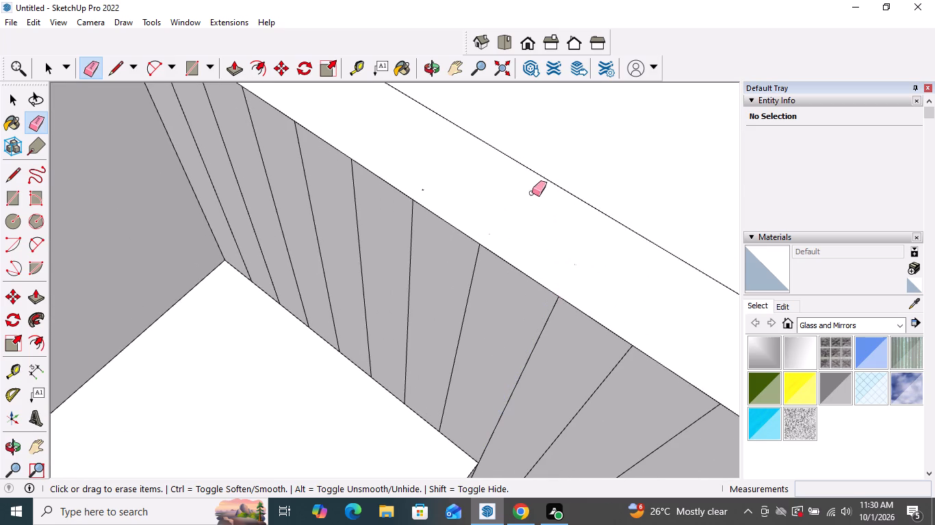
Erase the stray edge on the side wall beside the free end of the wardrobe block.
{"action": "scroll", "coordinate": [532, 192], "scroll_direction": "down", "scroll_amount": 20}
{"action": "scroll", "coordinate": [533, 172], "scroll_direction": "down", "scroll_amount": 4}
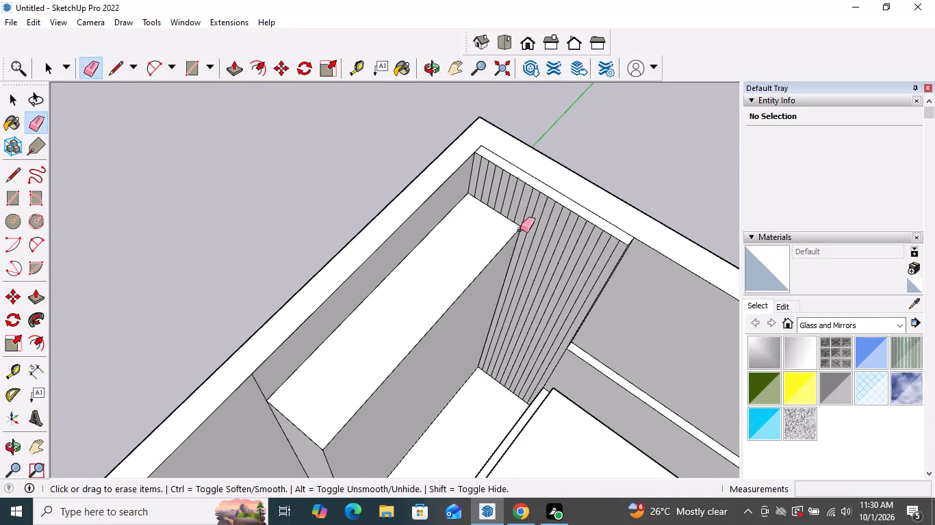
{"action": "middle_click_drag", "start_coordinate": [504, 235], "coordinate": [497, 145]}
{"action": "left_click", "coordinate": [248, 272]}
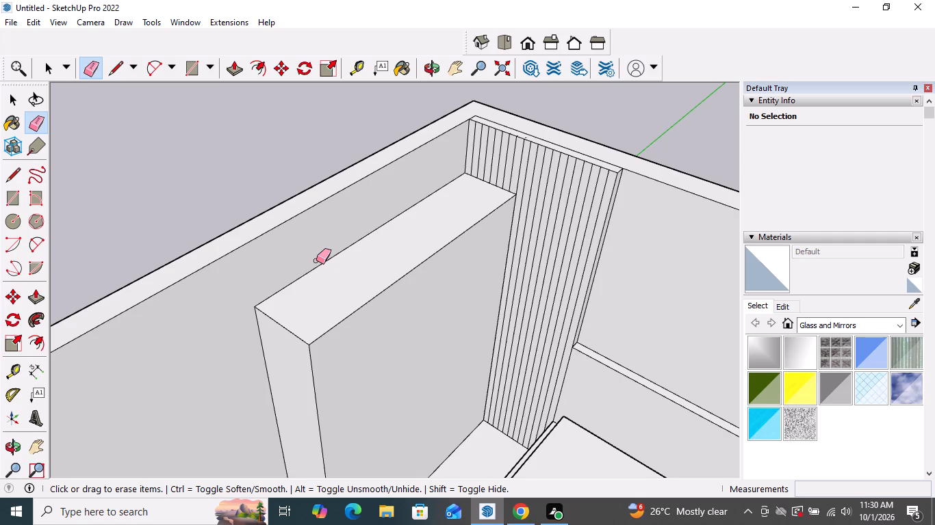
{"action": "key", "text": "space"}
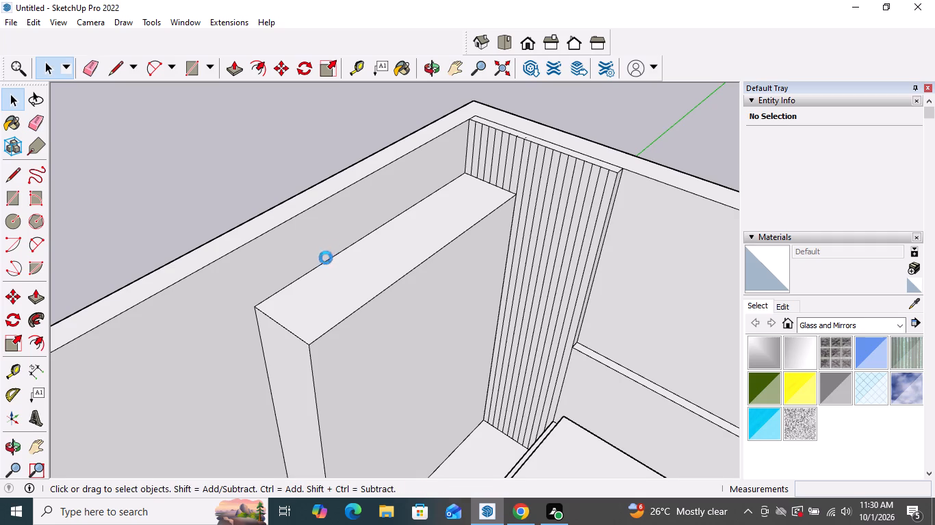
Draw a horizontal line about 15' 8 7/16" long across the upper part of the wardrobe block's long face.
{"action": "scroll", "coordinate": [320, 201], "scroll_direction": "down", "scroll_amount": 14}
{"action": "middle_click_drag", "start_coordinate": [377, 295], "coordinate": [409, 230]}
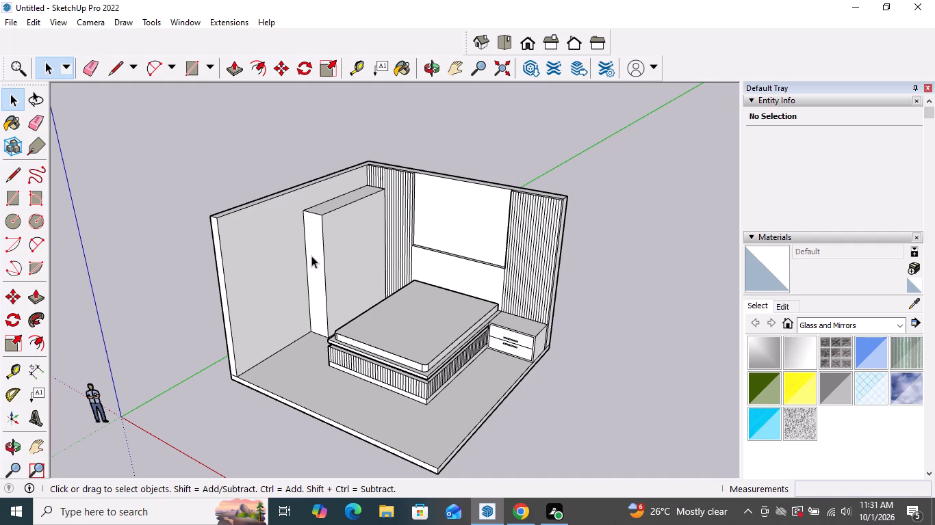
{"action": "middle_click_drag", "start_coordinate": [316, 292], "coordinate": [257, 240]}
{"action": "scroll", "coordinate": [372, 221], "scroll_direction": "up", "scroll_amount": 7}
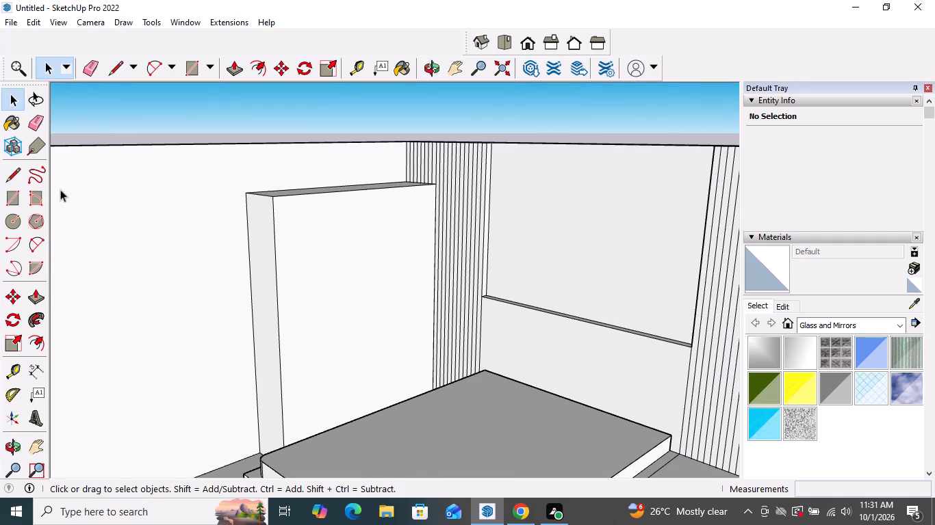
{"action": "left_click", "coordinate": [8, 174]}
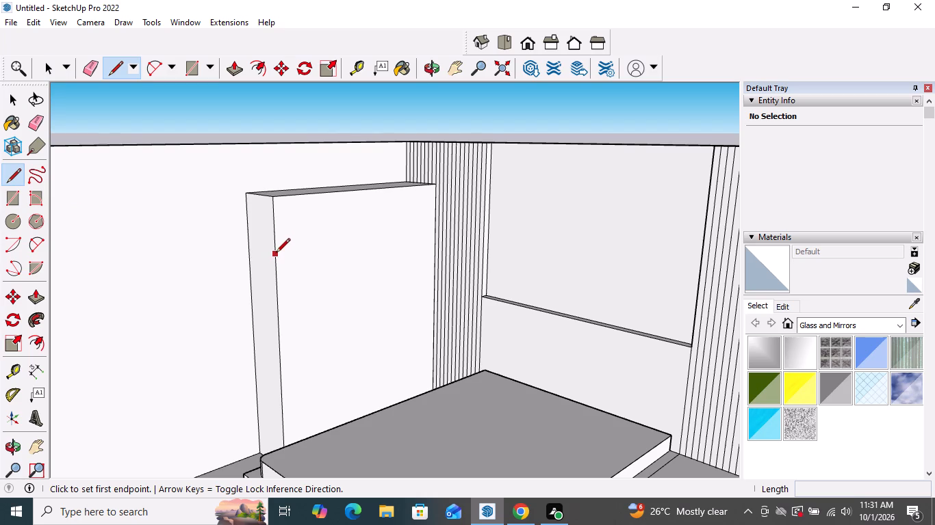
{"action": "left_click", "coordinate": [276, 253]}
{"action": "left_click", "coordinate": [432, 229]}
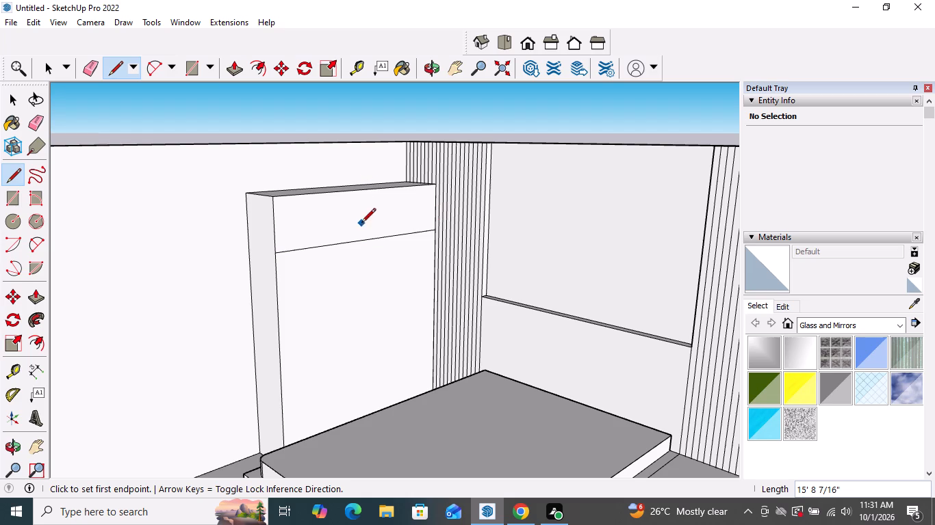
Divide the band above the horizontal line into four compartments with three vertical lines about 3' 10 1/8" high.
{"action": "left_click", "coordinate": [366, 241]}
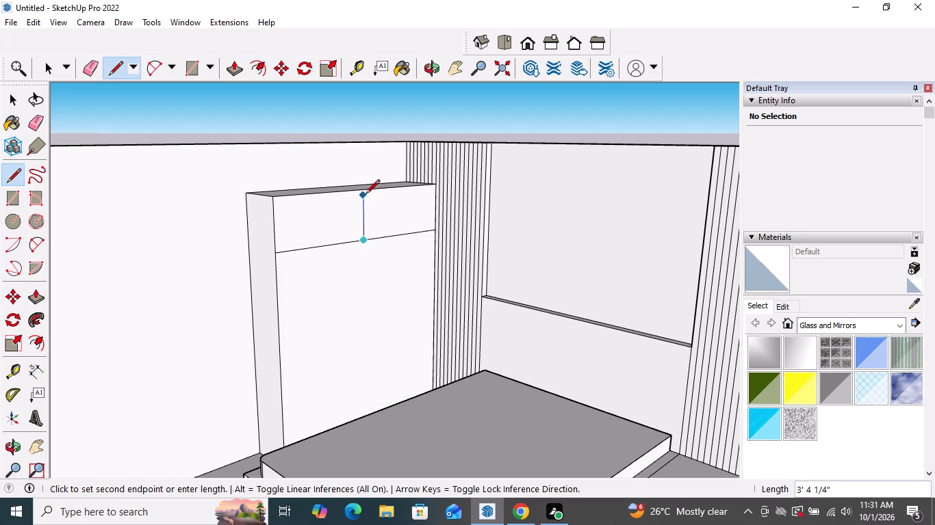
{"action": "left_click", "coordinate": [365, 191]}
{"action": "left_click", "coordinate": [321, 248]}
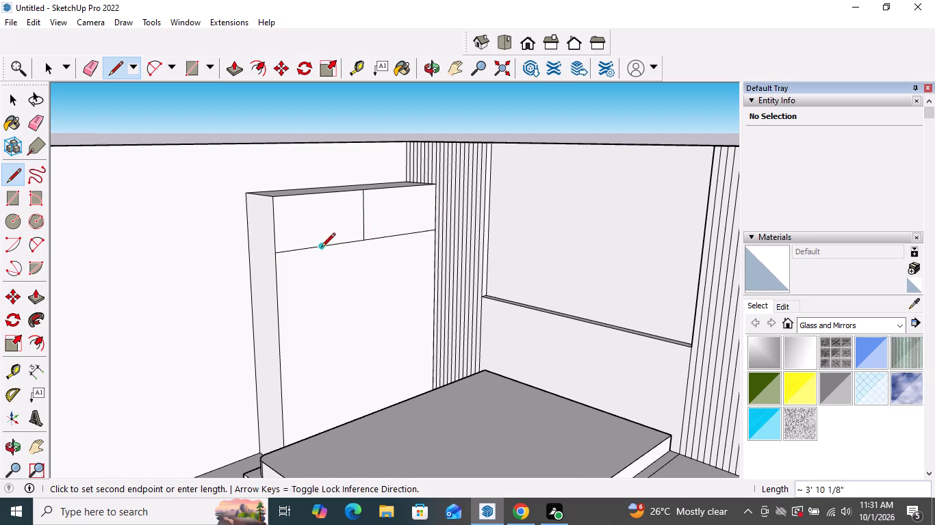
{"action": "left_click", "coordinate": [319, 195]}
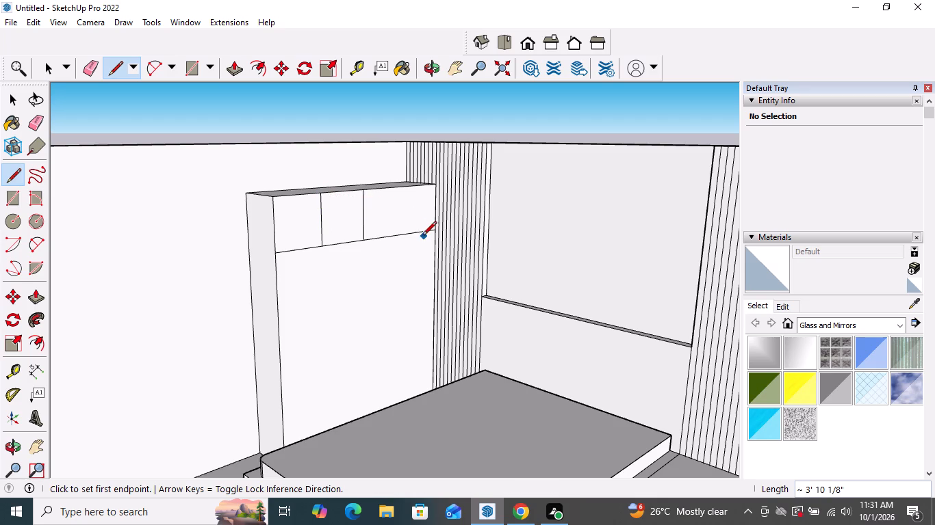
{"action": "left_click", "coordinate": [402, 234]}
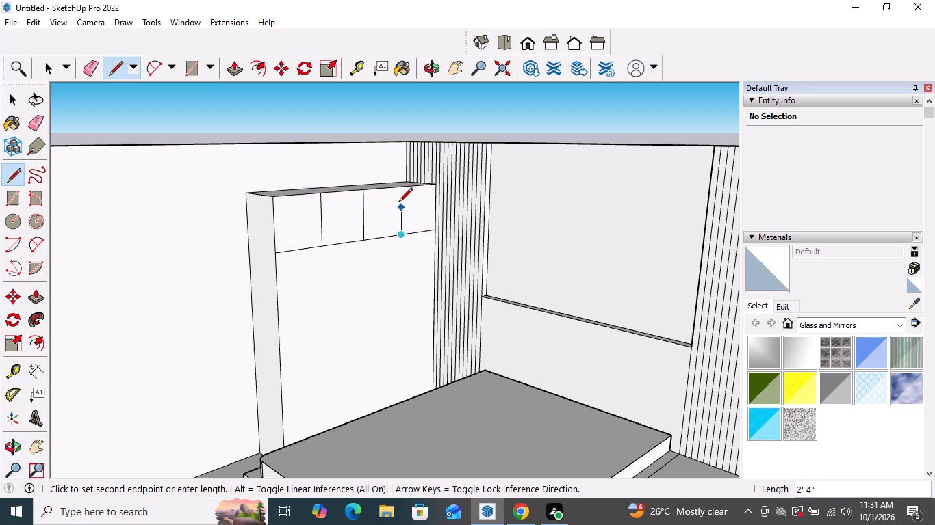
{"action": "left_click", "coordinate": [396, 190]}
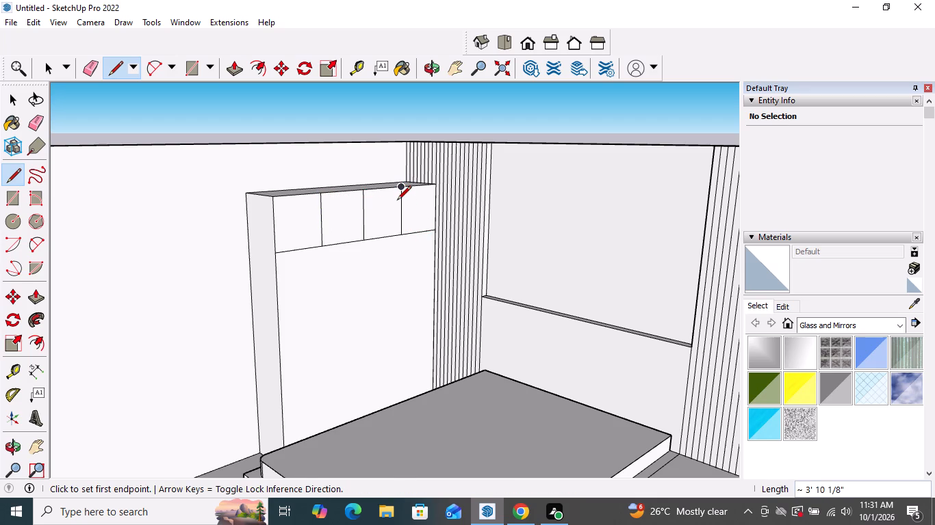
{"action": "key", "text": "space"}
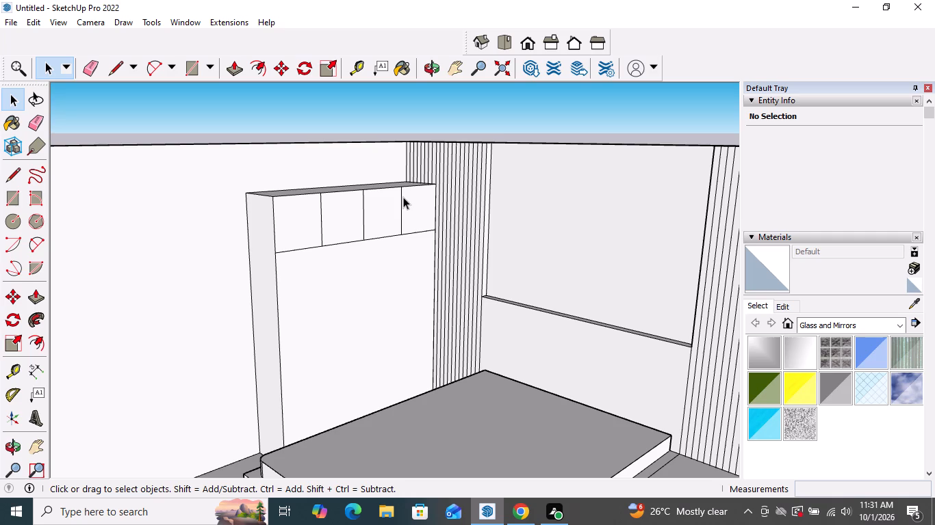
Draw an inset border inside the upper compartment band: two verticals about 3' 7 1/2" high near its ends, joined by a top line about 15' 3 7/16" long.
{"action": "scroll", "coordinate": [403, 197], "scroll_direction": "up", "scroll_amount": 6}
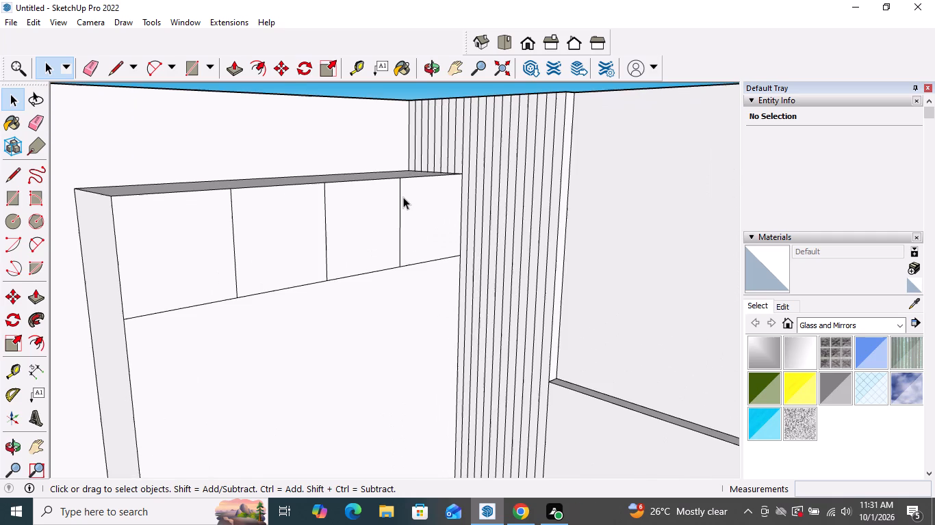
{"action": "left_click", "coordinate": [13, 179]}
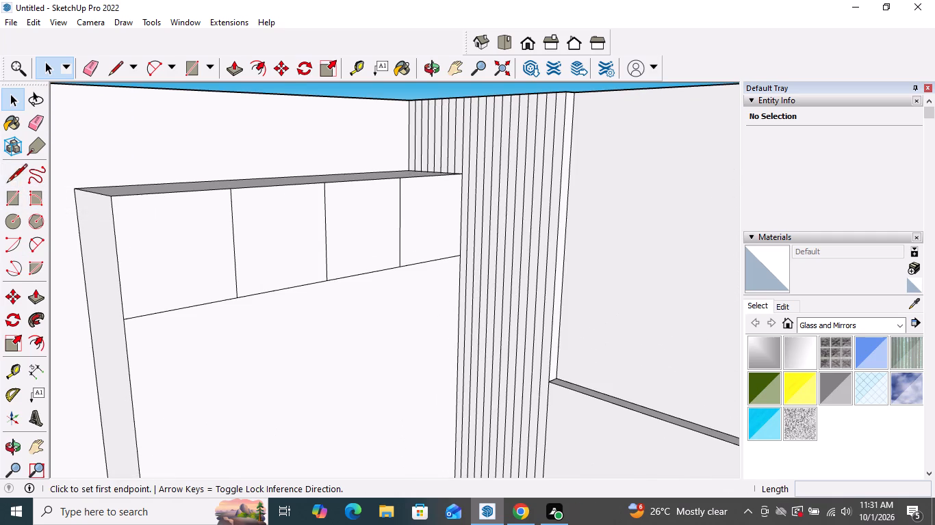
{"action": "scroll", "coordinate": [131, 316], "scroll_direction": "up", "scroll_amount": 4}
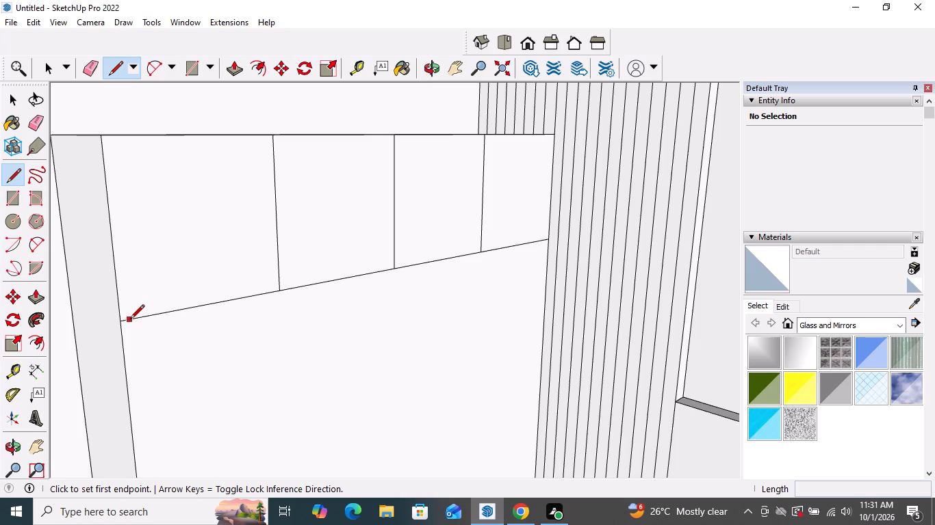
{"action": "left_click", "coordinate": [130, 320]}
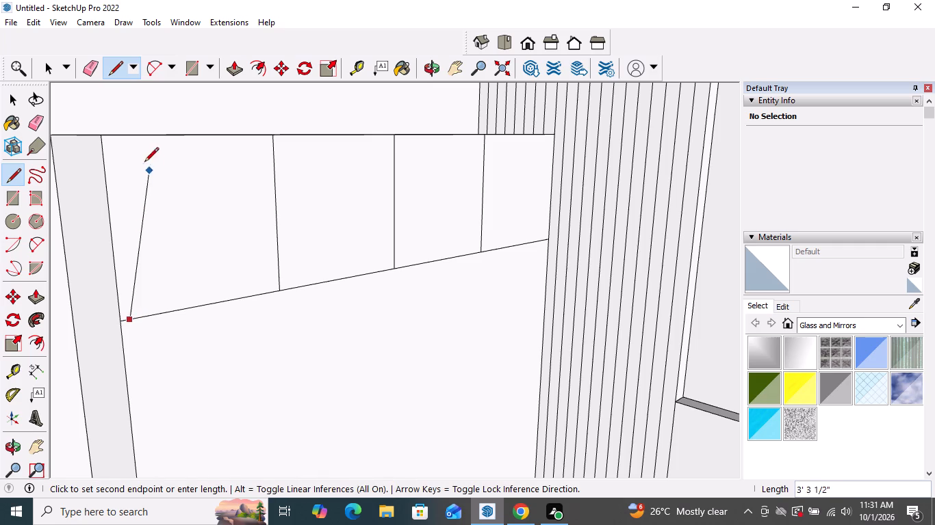
{"action": "left_click", "coordinate": [112, 144]}
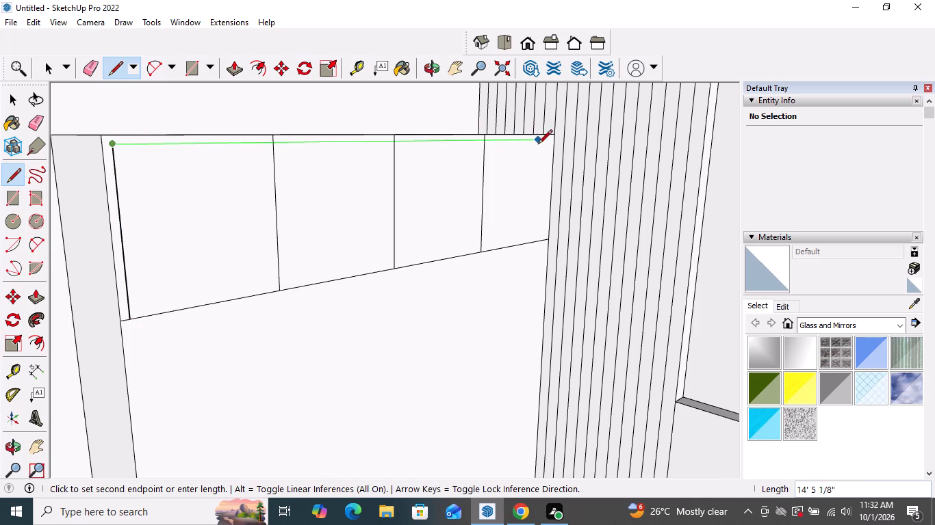
{"action": "middle_click_drag", "start_coordinate": [563, 154], "coordinate": [355, 178]}
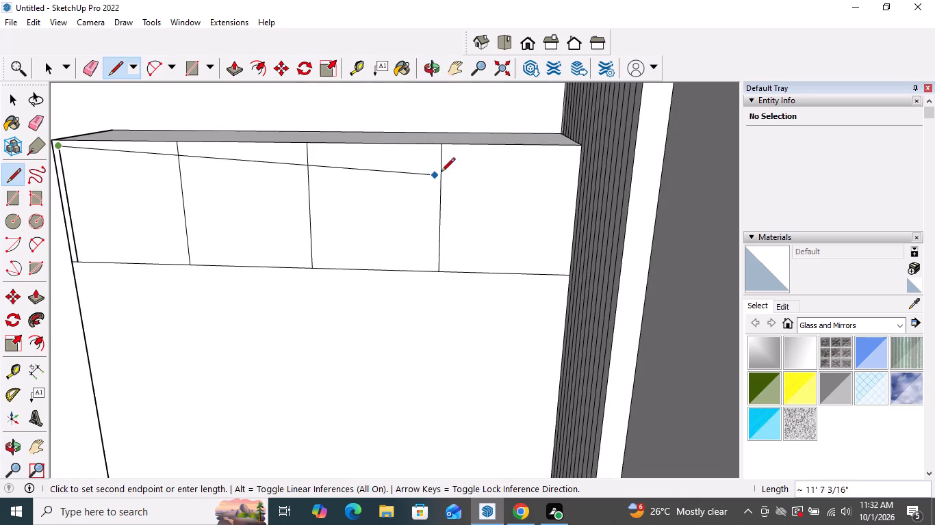
{"action": "left_click", "coordinate": [573, 155]}
{"action": "scroll", "coordinate": [569, 230], "scroll_direction": "up", "scroll_amount": 7}
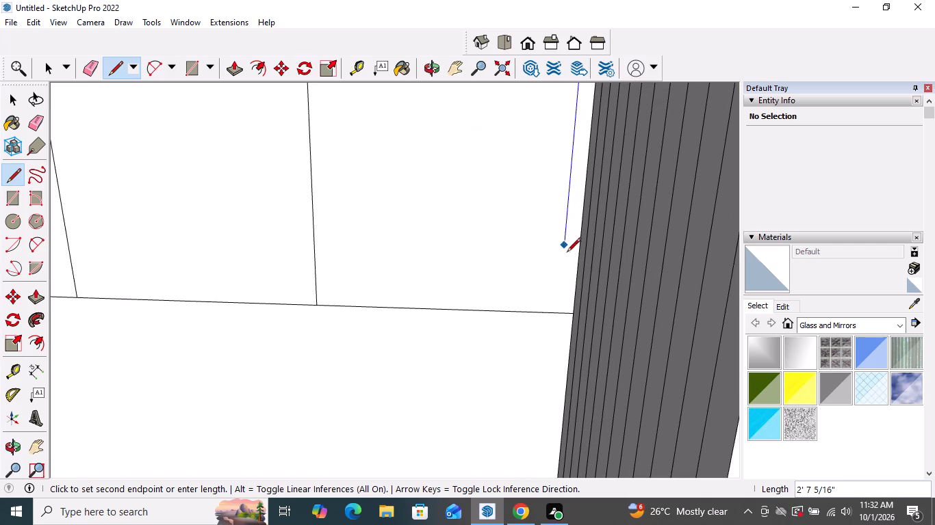
{"action": "left_click", "coordinate": [555, 319]}
{"action": "scroll", "coordinate": [556, 320], "scroll_direction": "down", "scroll_amount": 5}
{"action": "scroll", "coordinate": [658, 344], "scroll_direction": "down", "scroll_amount": 5}
{"action": "key", "text": "space"}
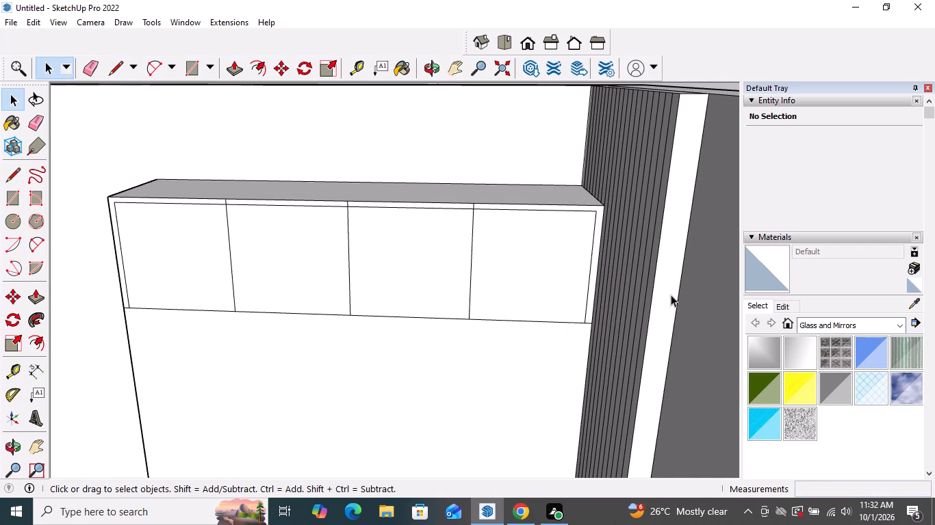
Erase the three short divider segments between the inset top line and the wardrobe block's top edge.
{"action": "left_click", "coordinate": [34, 126]}
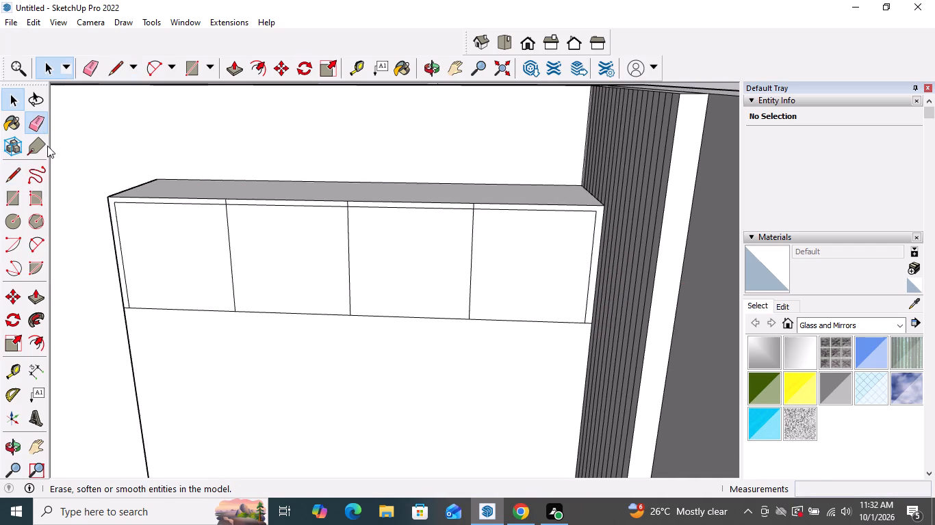
{"action": "scroll", "coordinate": [200, 191], "scroll_direction": "up", "scroll_amount": 14}
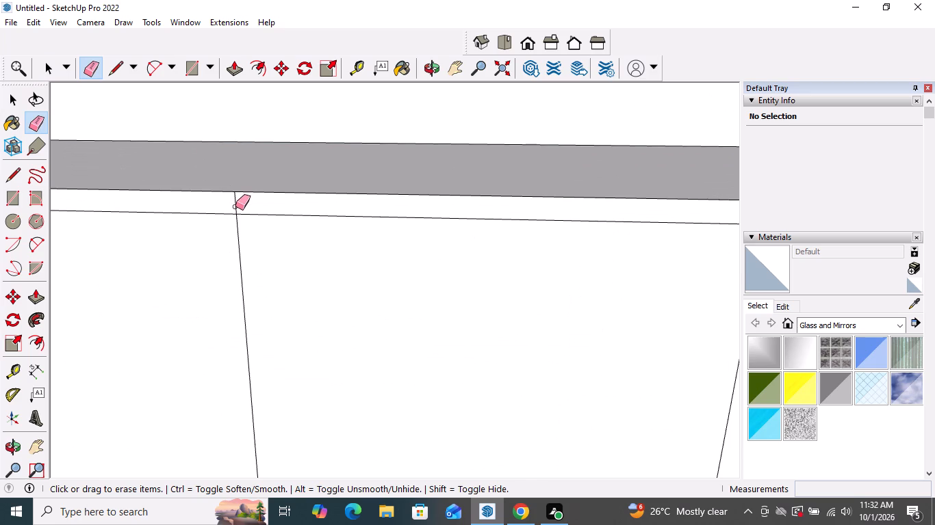
{"action": "left_click", "coordinate": [236, 206]}
{"action": "scroll", "coordinate": [235, 197], "scroll_direction": "down", "scroll_amount": 8}
{"action": "scroll", "coordinate": [469, 204], "scroll_direction": "up", "scroll_amount": 2}
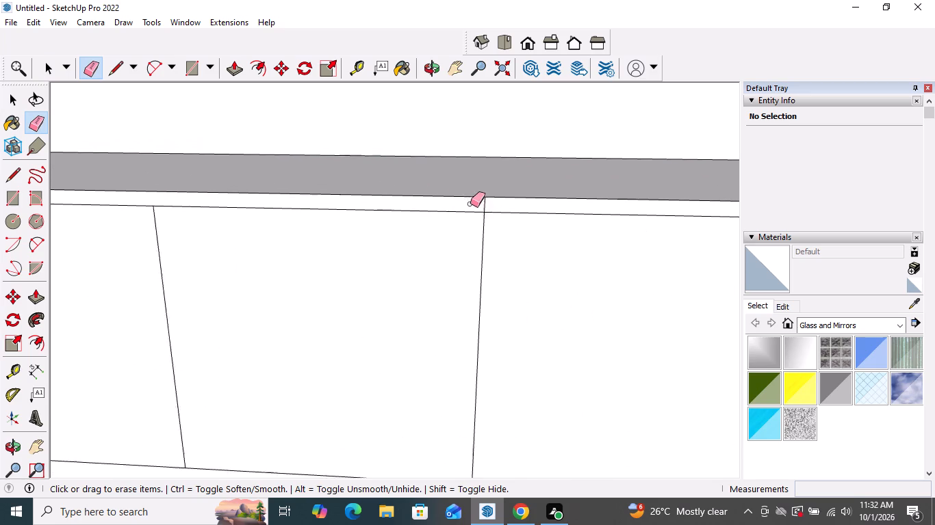
{"action": "scroll", "coordinate": [470, 204], "scroll_direction": "up", "scroll_amount": 6}
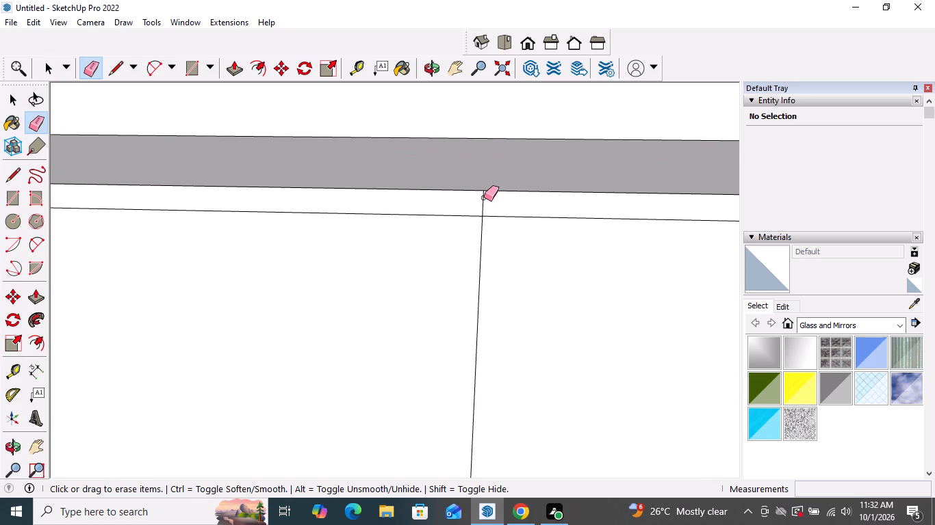
{"action": "left_click", "coordinate": [484, 198]}
{"action": "scroll", "coordinate": [164, 163], "scroll_direction": "down", "scroll_amount": 9}
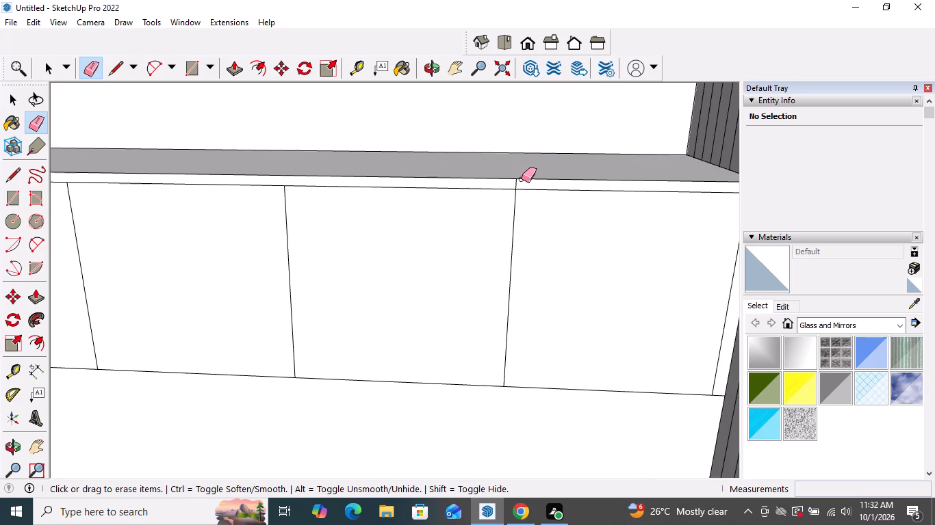
{"action": "scroll", "coordinate": [494, 190], "scroll_direction": "up", "scroll_amount": 5}
{"action": "scroll", "coordinate": [550, 178], "scroll_direction": "up", "scroll_amount": 4}
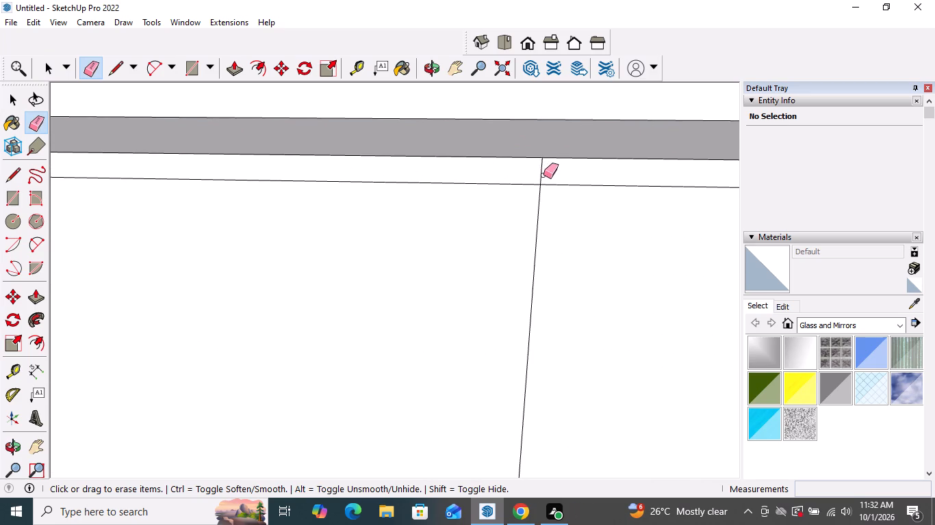
{"action": "left_click", "coordinate": [543, 175]}
{"action": "left_click", "coordinate": [541, 177]}
{"action": "scroll", "coordinate": [372, 206], "scroll_direction": "down", "scroll_amount": 5}
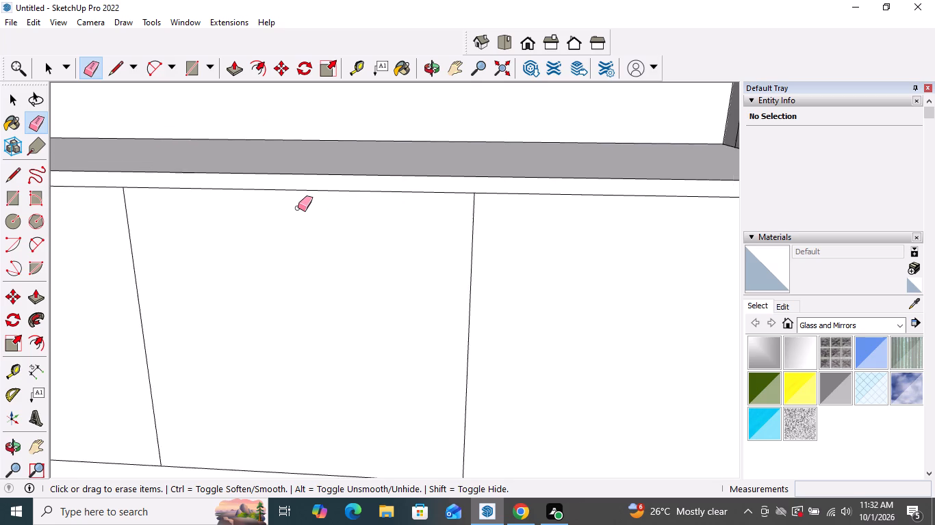
{"action": "scroll", "coordinate": [296, 208], "scroll_direction": "down", "scroll_amount": 9}
{"action": "scroll", "coordinate": [515, 192], "scroll_direction": "down", "scroll_amount": 8}
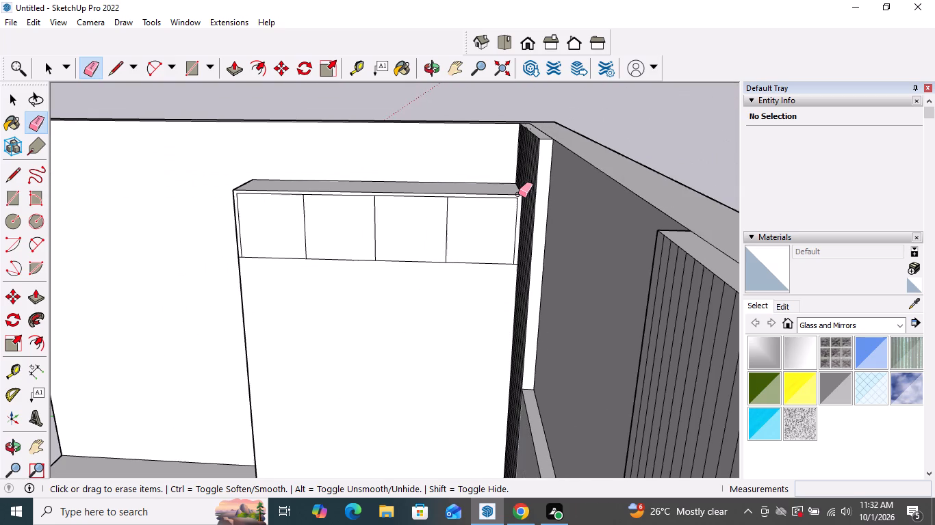
{"action": "key", "text": "space"}
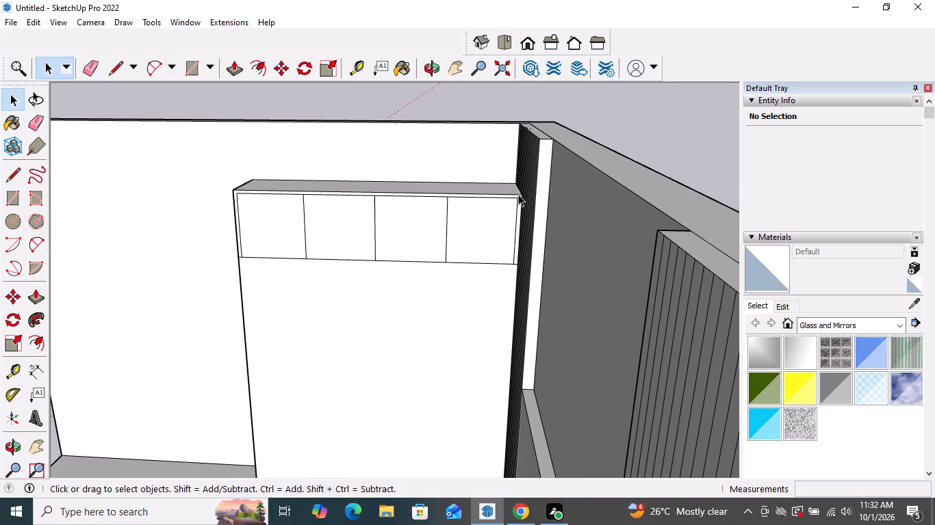
Draw a vertical line about 16' 5 5/8" long from the inset border's lower corner at the block's free end to the floor.
{"action": "scroll", "coordinate": [424, 169], "scroll_direction": "down", "scroll_amount": 5}
{"action": "middle_click_drag", "start_coordinate": [350, 314], "coordinate": [424, 311]}
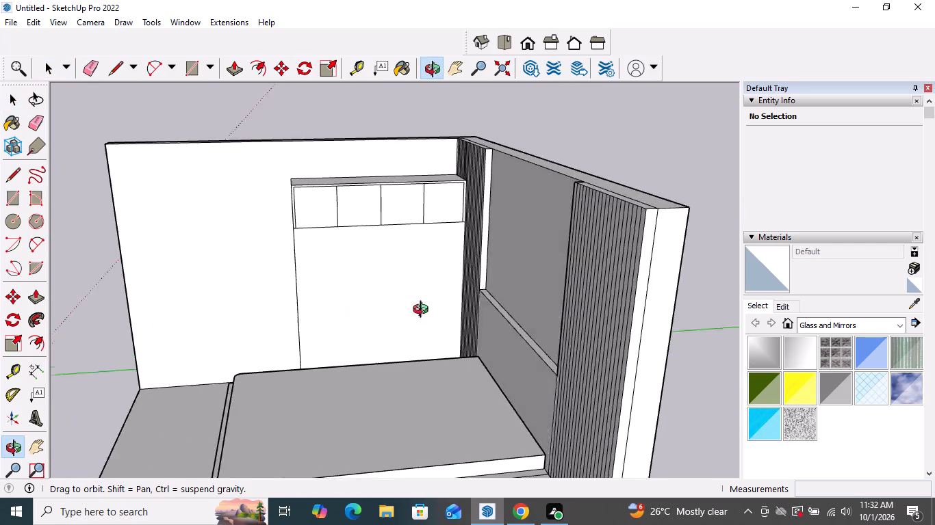
{"action": "middle_click_drag", "start_coordinate": [424, 311], "coordinate": [610, 301]}
{"action": "middle_click_drag", "start_coordinate": [350, 342], "coordinate": [351, 403]}
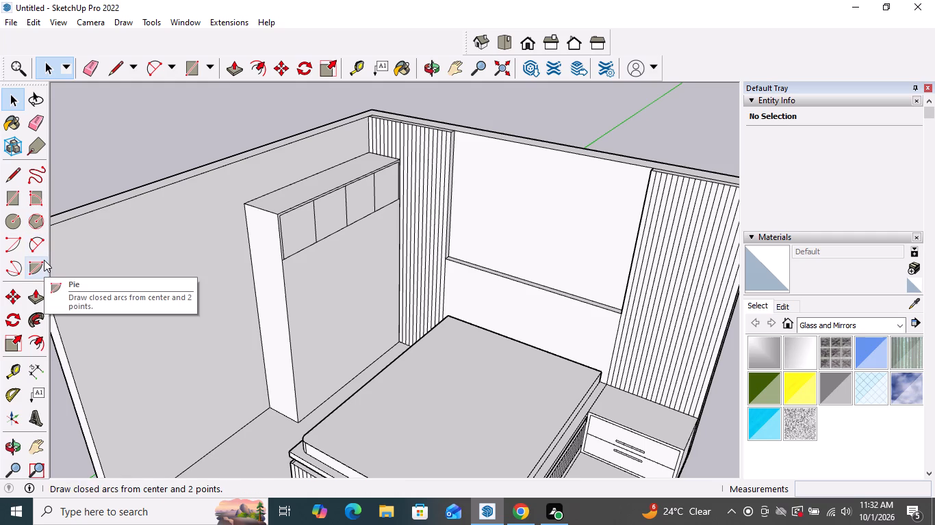
{"action": "left_click", "coordinate": [8, 176]}
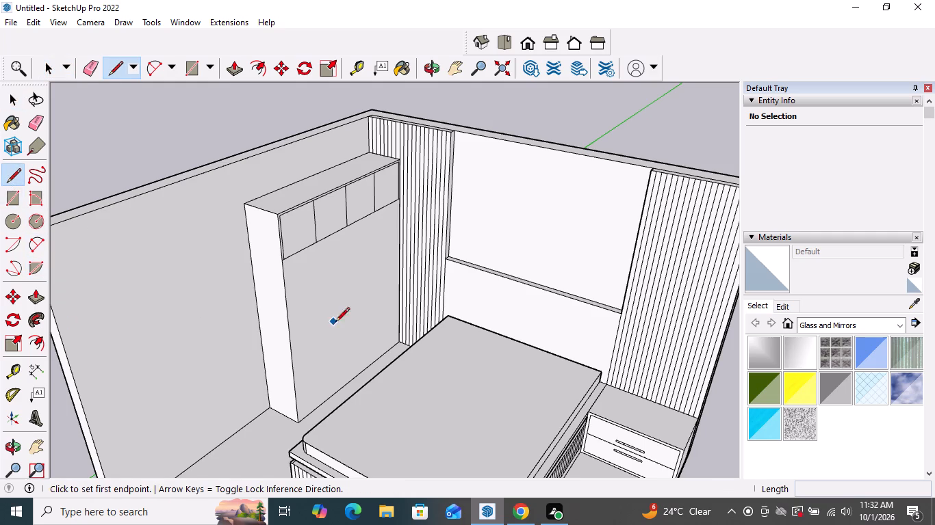
{"action": "scroll", "coordinate": [337, 338], "scroll_direction": "up", "scroll_amount": 8}
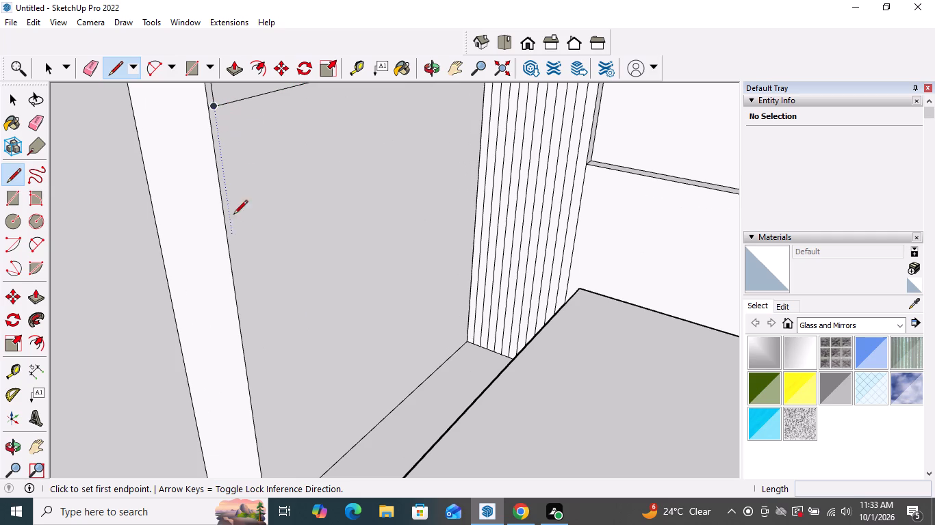
{"action": "left_click", "coordinate": [214, 107]}
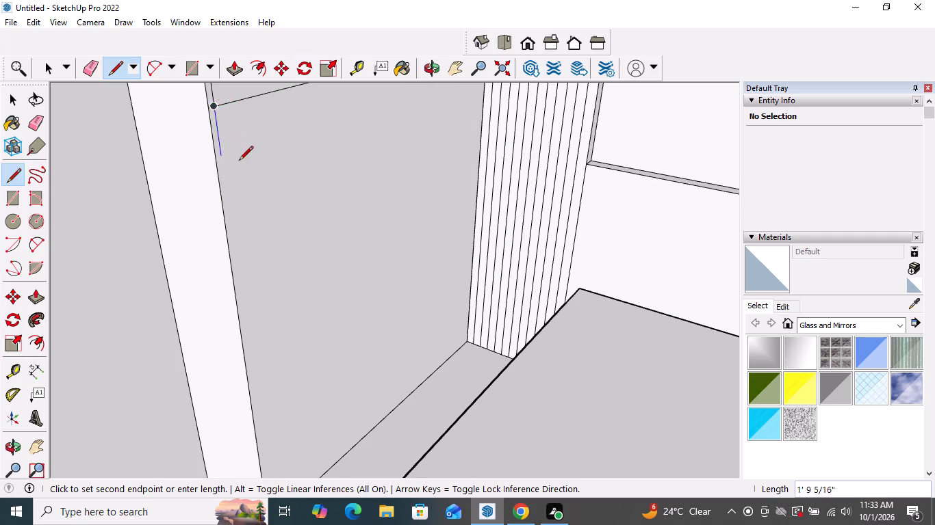
{"action": "scroll", "coordinate": [239, 161], "scroll_direction": "down", "scroll_amount": 4}
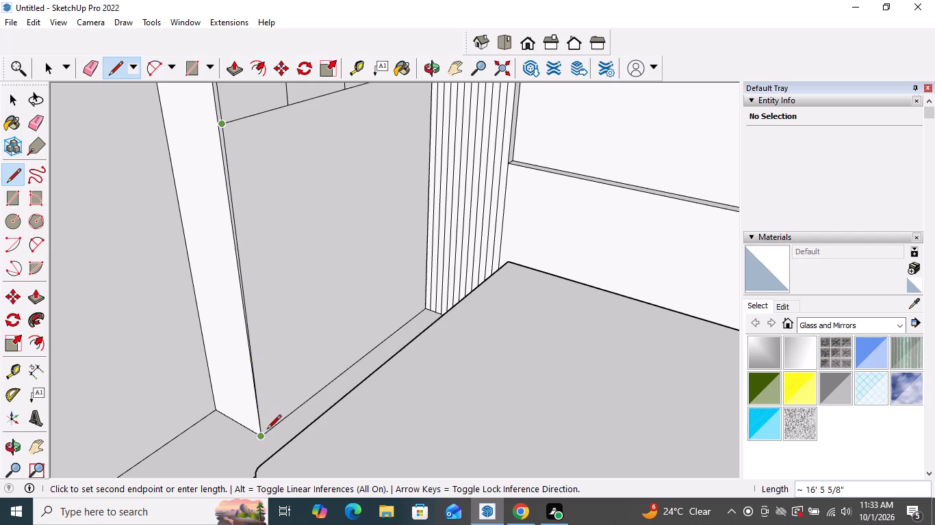
{"action": "scroll", "coordinate": [266, 431], "scroll_direction": "up", "scroll_amount": 10}
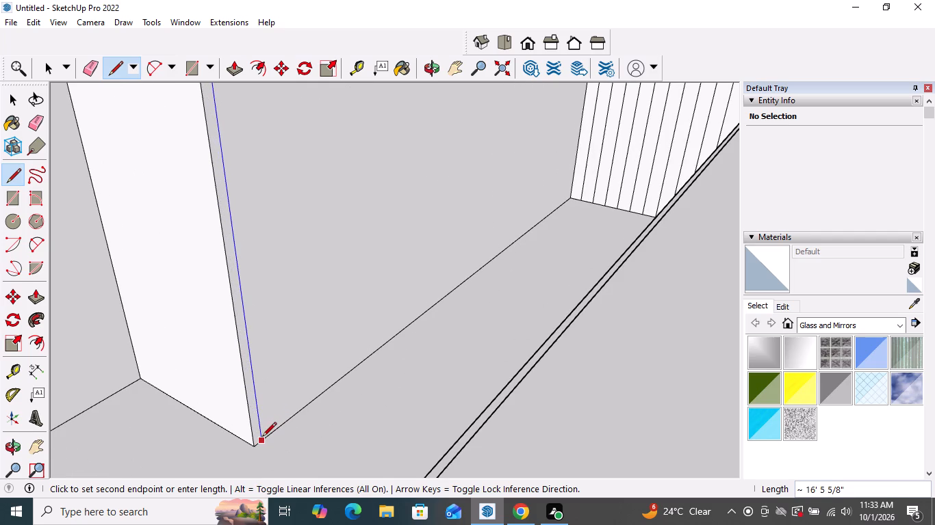
{"action": "left_click", "coordinate": [265, 441]}
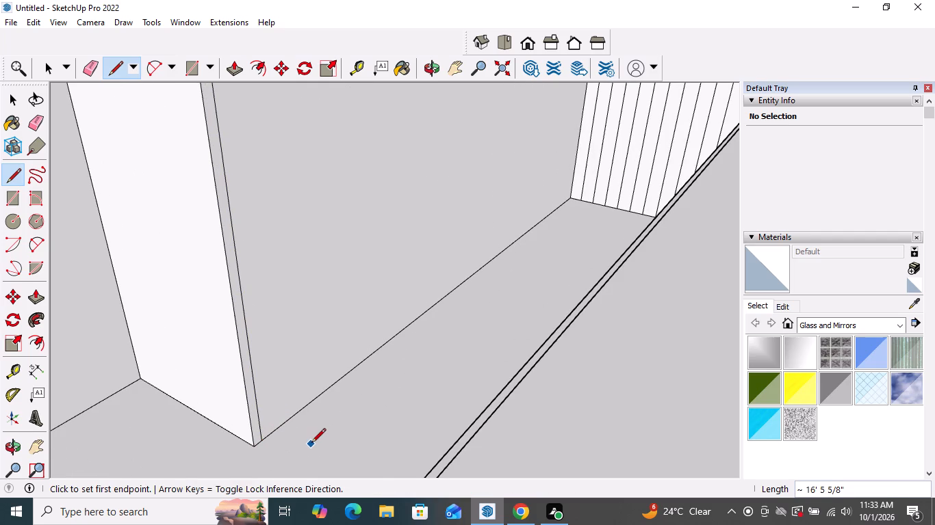
{"action": "key", "text": "space"}
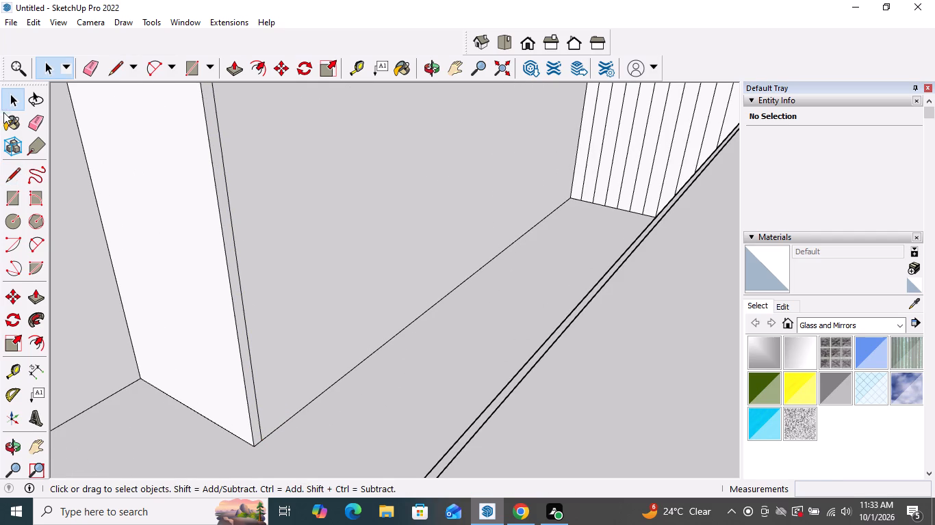
Draw a matching vertical line about 16' 5 5/8" long from the inset border's lower corner beside the slatted panel to the floor.
{"action": "left_click", "coordinate": [15, 172]}
{"action": "scroll", "coordinate": [123, 427], "scroll_direction": "down", "scroll_amount": 15}
{"action": "scroll", "coordinate": [313, 170], "scroll_direction": "up", "scroll_amount": 4}
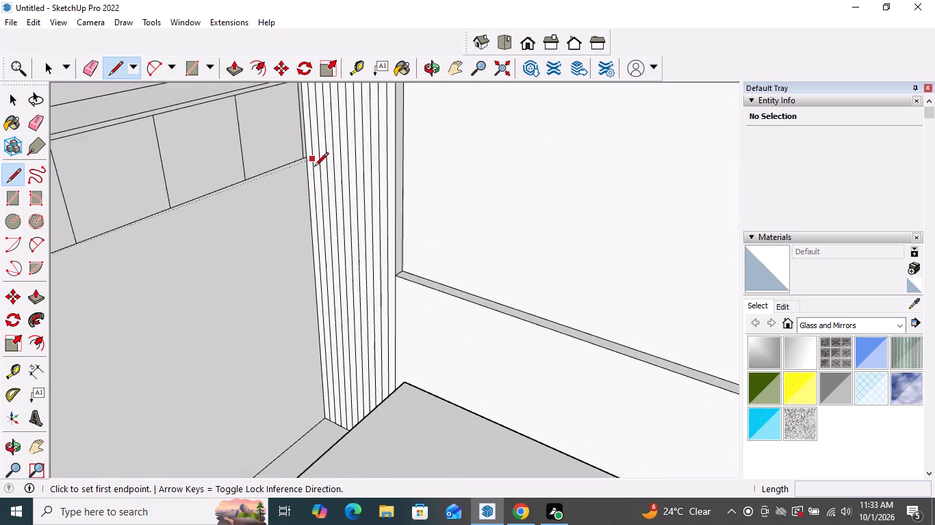
{"action": "scroll", "coordinate": [314, 167], "scroll_direction": "up", "scroll_amount": 8}
{"action": "left_click", "coordinate": [296, 155]}
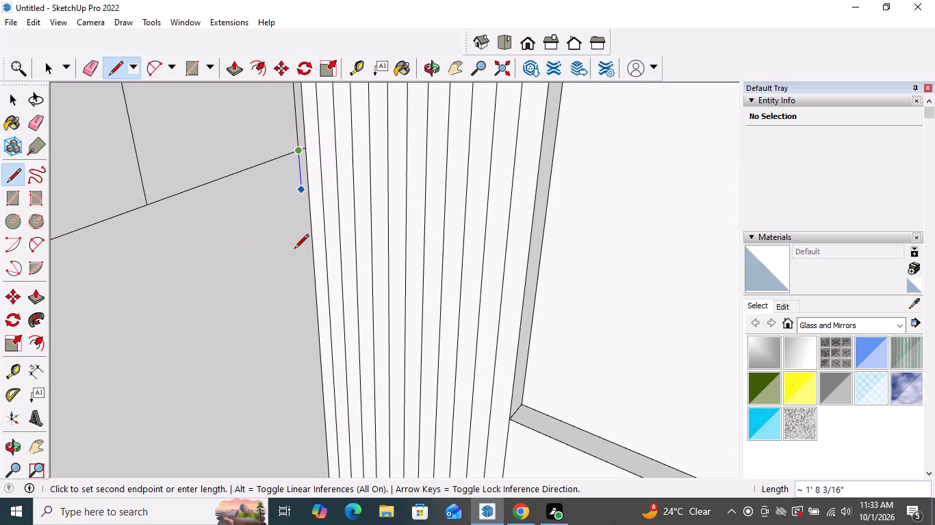
{"action": "scroll", "coordinate": [294, 250], "scroll_direction": "down", "scroll_amount": 10}
{"action": "scroll", "coordinate": [311, 429], "scroll_direction": "up", "scroll_amount": 5}
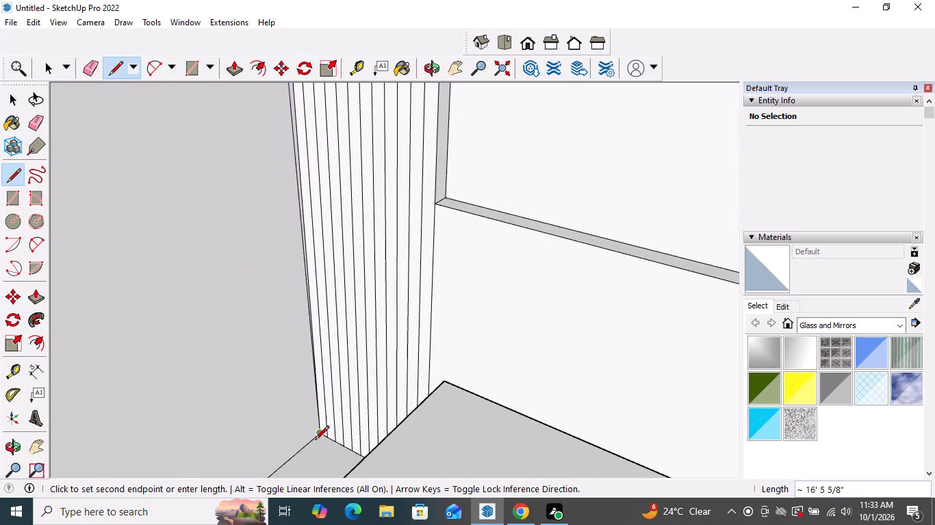
{"action": "scroll", "coordinate": [316, 443], "scroll_direction": "up", "scroll_amount": 16}
{"action": "left_click", "coordinate": [320, 413]}
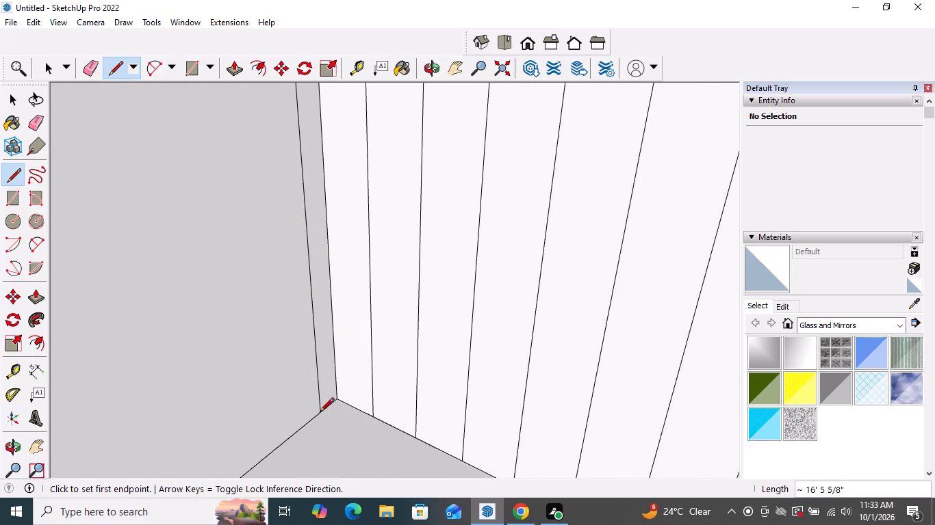
{"action": "key", "text": "space"}
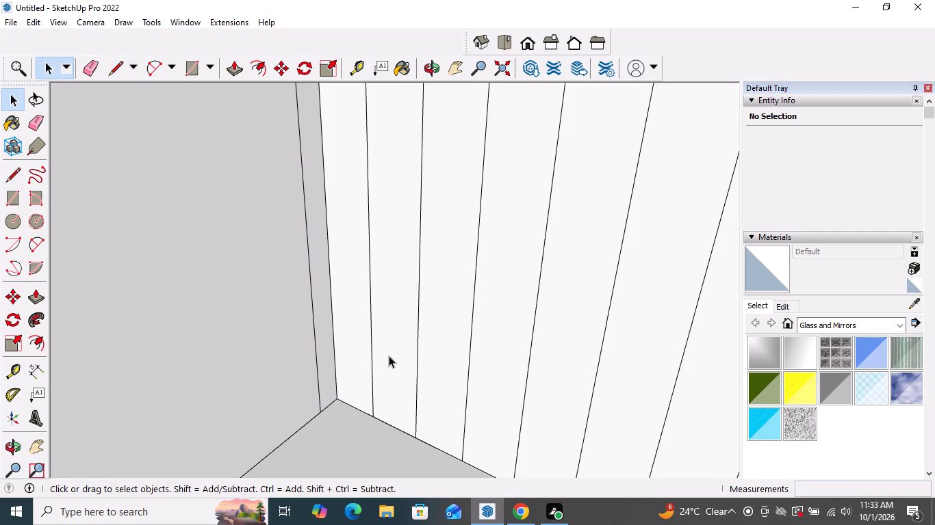
Push the wardrobe's large lower face inward about 3' 5" to recess it below the upper compartments.
{"action": "scroll", "coordinate": [379, 375], "scroll_direction": "down", "scroll_amount": 8}
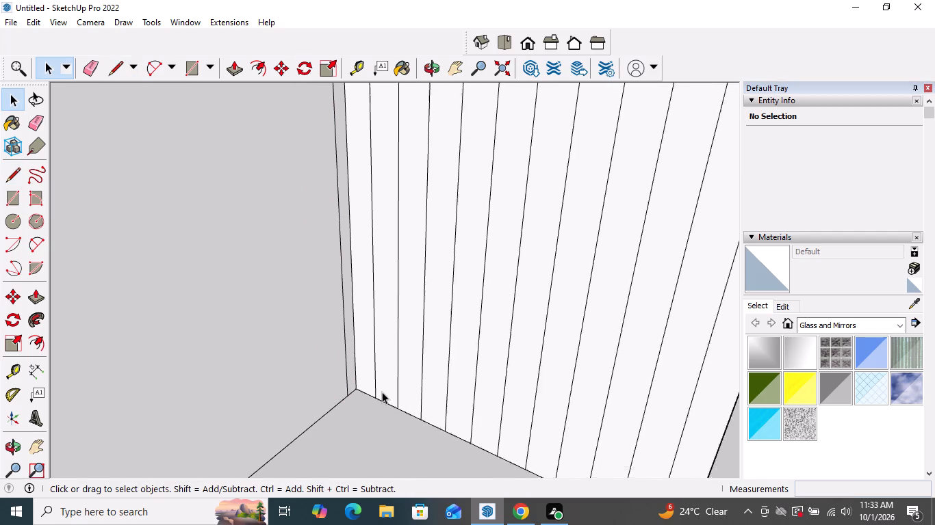
{"action": "scroll", "coordinate": [382, 392], "scroll_direction": "down", "scroll_amount": 13}
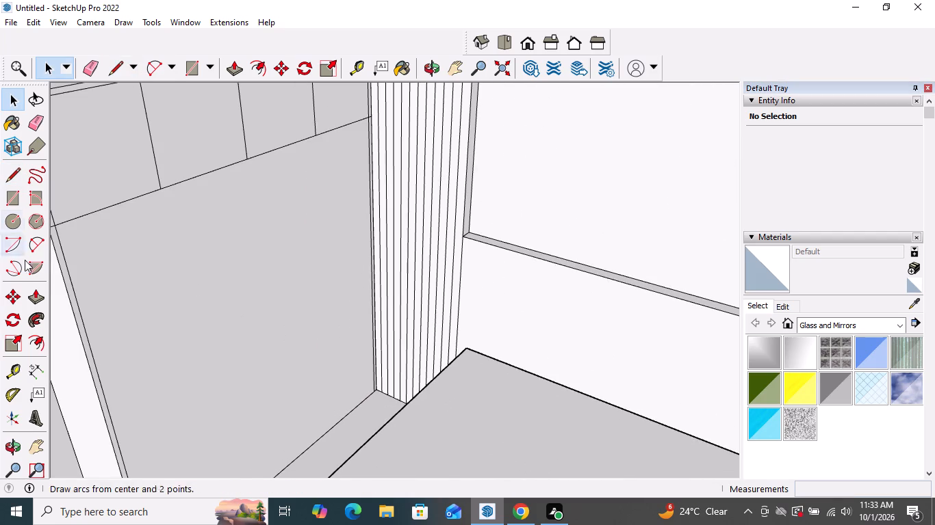
{"action": "left_click", "coordinate": [36, 299]}
{"action": "left_click", "coordinate": [229, 314]}
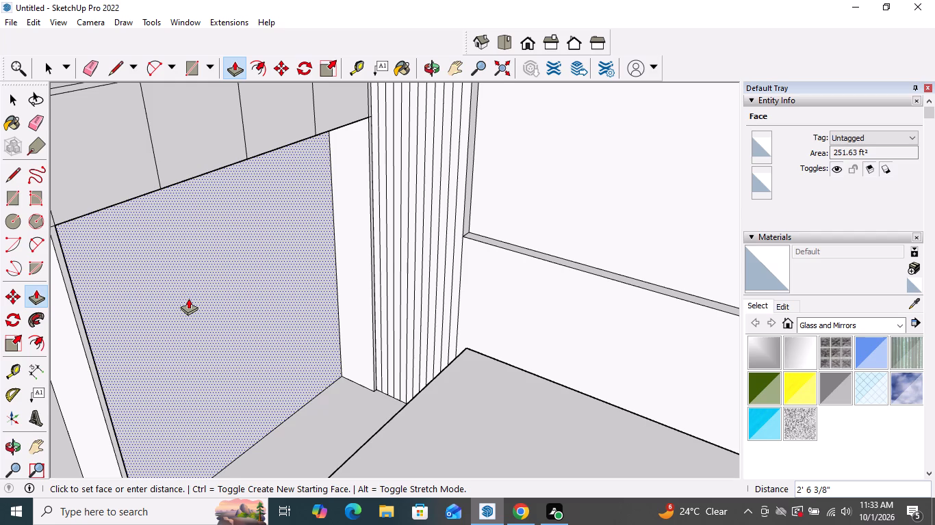
{"action": "scroll", "coordinate": [188, 298], "scroll_direction": "down", "scroll_amount": 1}
{"action": "middle_click_drag", "start_coordinate": [188, 296], "coordinate": [166, 250]}
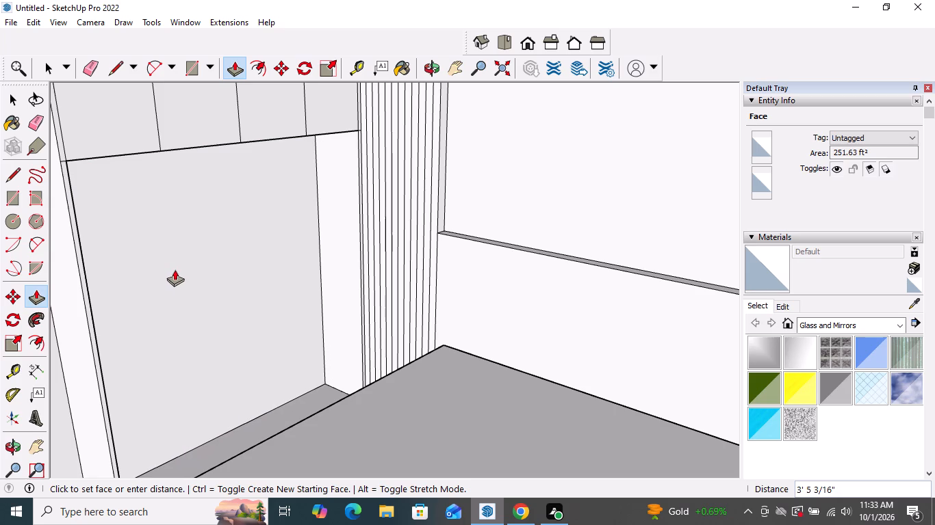
{"action": "left_click", "coordinate": [175, 269]}
{"action": "middle_click_drag", "start_coordinate": [241, 273], "coordinate": [466, 306]}
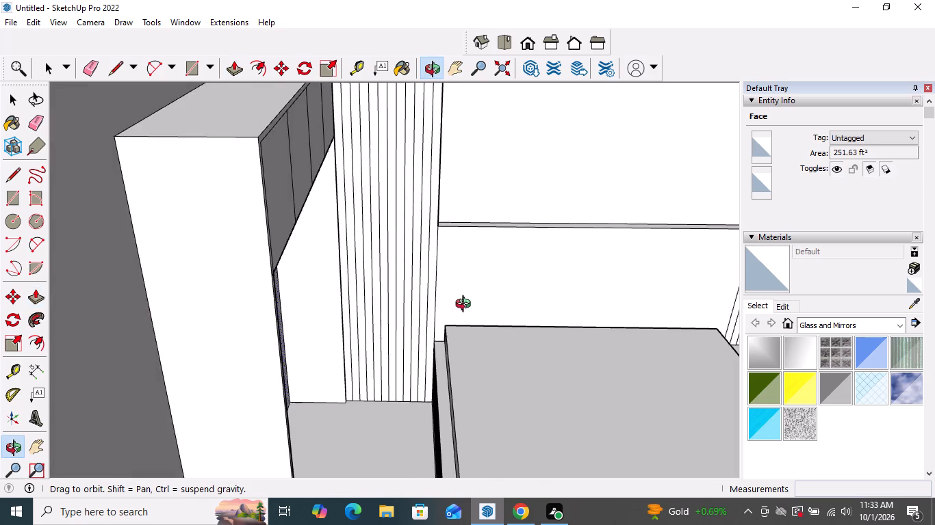
{"action": "middle_click_drag", "start_coordinate": [466, 306], "coordinate": [261, 317]}
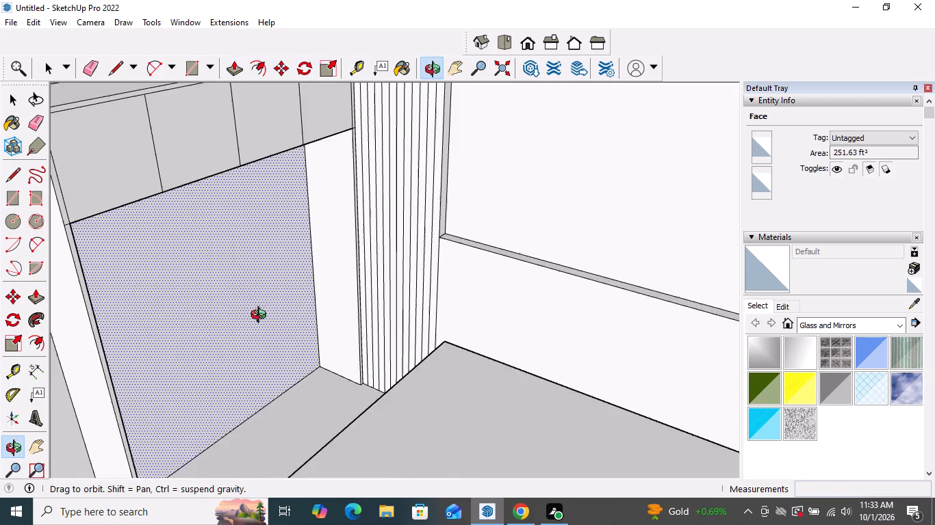
{"action": "middle_click_drag", "start_coordinate": [261, 317], "coordinate": [209, 313]}
{"action": "key", "text": "space"}
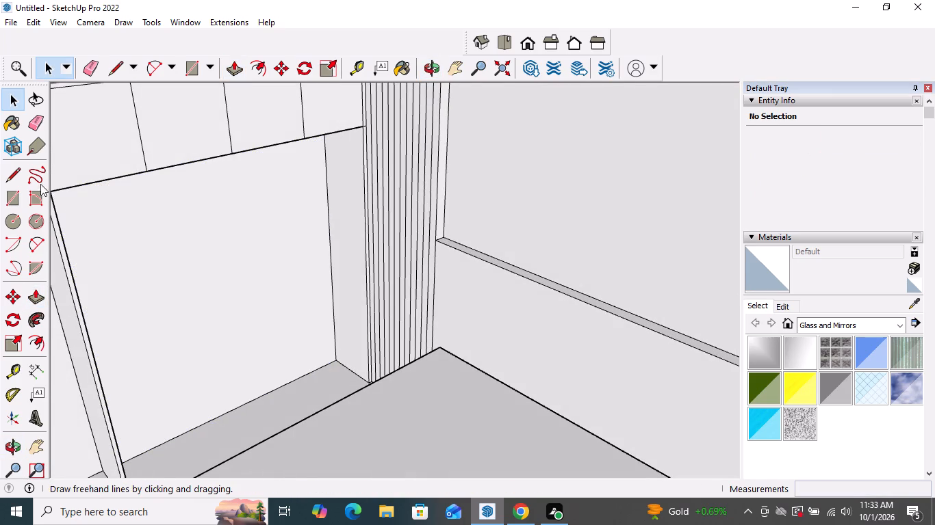
Draw a horizontal line about 15' 3 3/8" long across the recessed back face, just above the floor.
{"action": "left_click_drag", "start_coordinate": [12, 178], "coordinate": [15, 192]}
{"action": "middle_click_drag", "start_coordinate": [191, 341], "coordinate": [168, 349]}
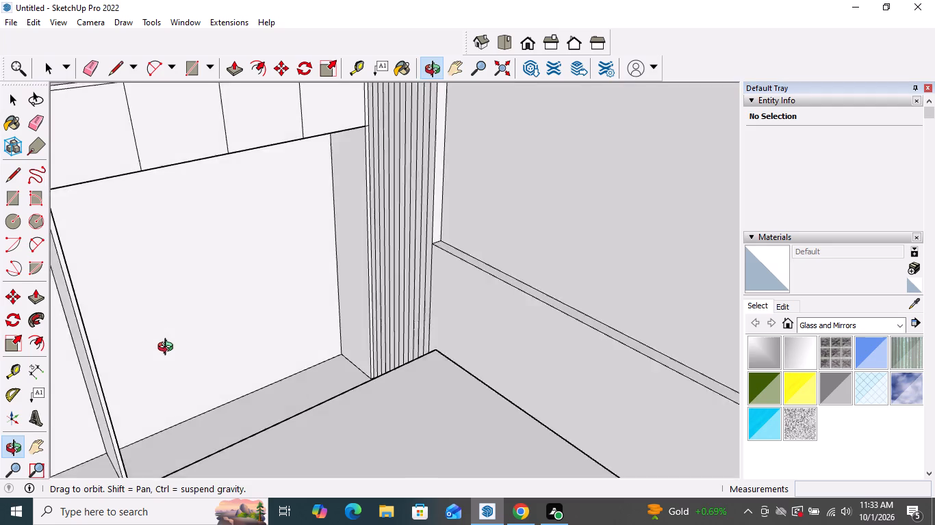
{"action": "middle_click_drag", "start_coordinate": [168, 349], "coordinate": [110, 362]}
{"action": "left_click", "coordinate": [18, 181]}
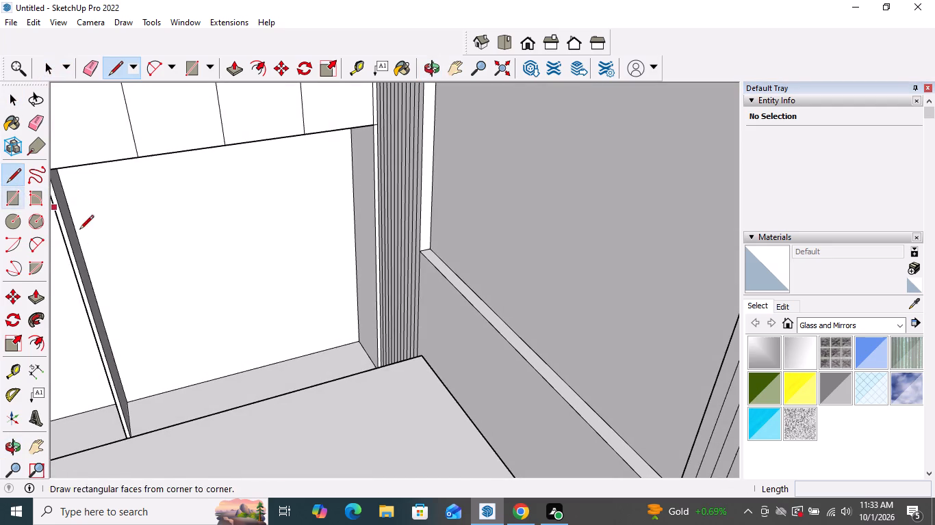
{"action": "scroll", "coordinate": [158, 403], "scroll_direction": "up", "scroll_amount": 4}
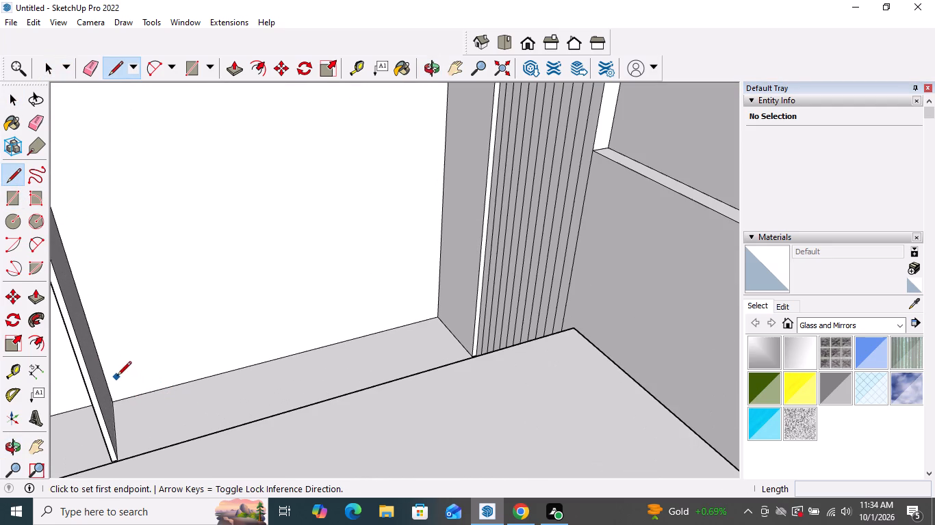
{"action": "left_click", "coordinate": [110, 387]}
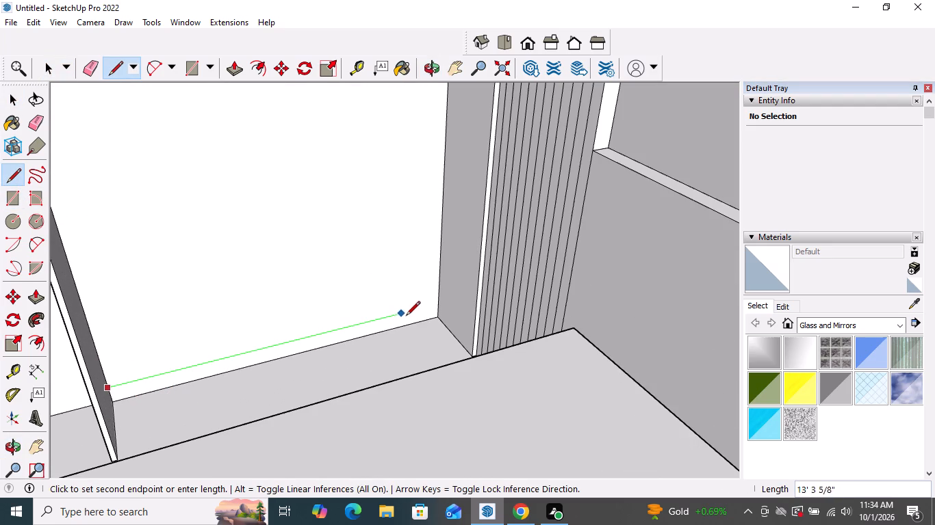
{"action": "left_click", "coordinate": [435, 301]}
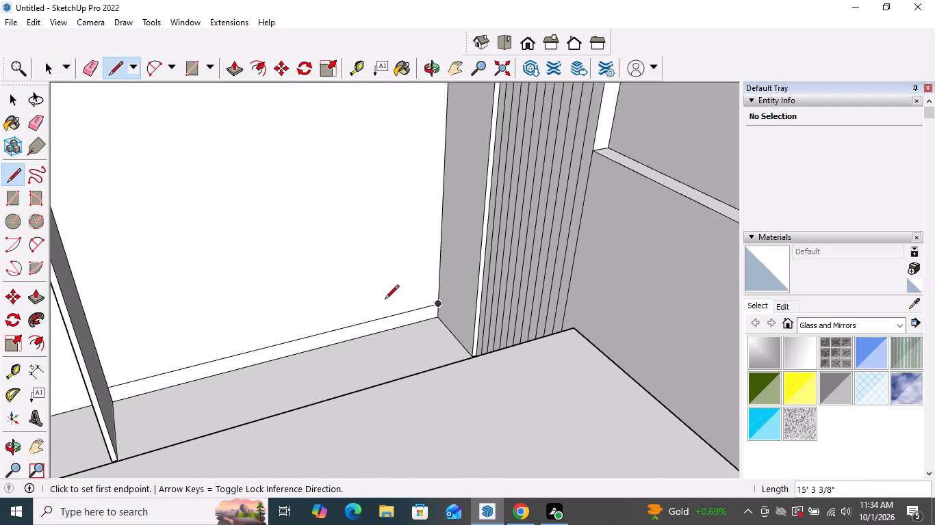
Pull the narrow strip at the bottom of the recess outward about 3' 13/16" to form a base plinth.
{"action": "left_click", "coordinate": [46, 299]}
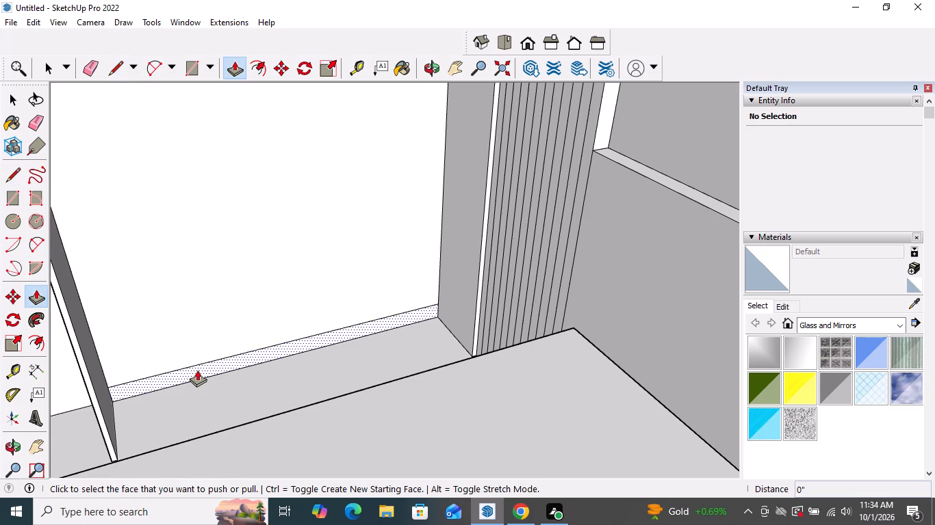
{"action": "left_click", "coordinate": [197, 370]}
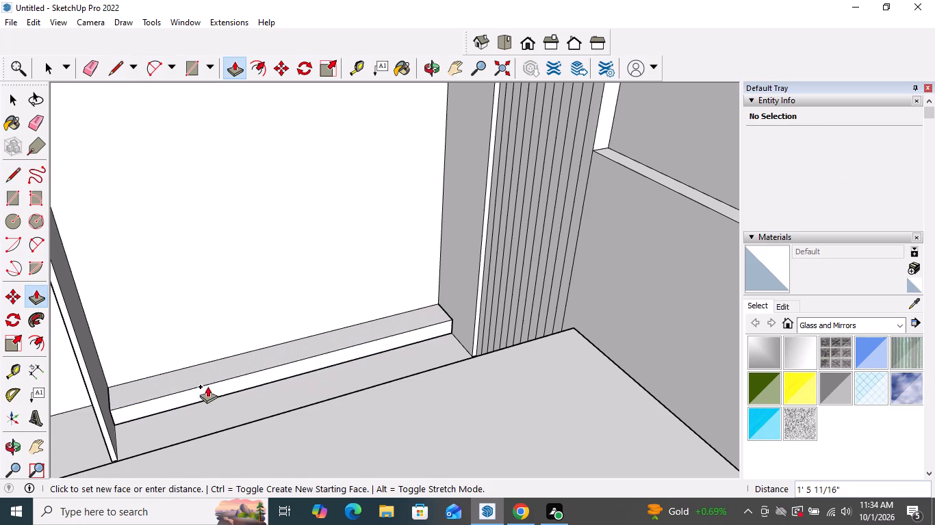
{"action": "scroll", "coordinate": [211, 373], "scroll_direction": "down", "scroll_amount": 3}
{"action": "middle_click_drag", "start_coordinate": [211, 372], "coordinate": [363, 393]}
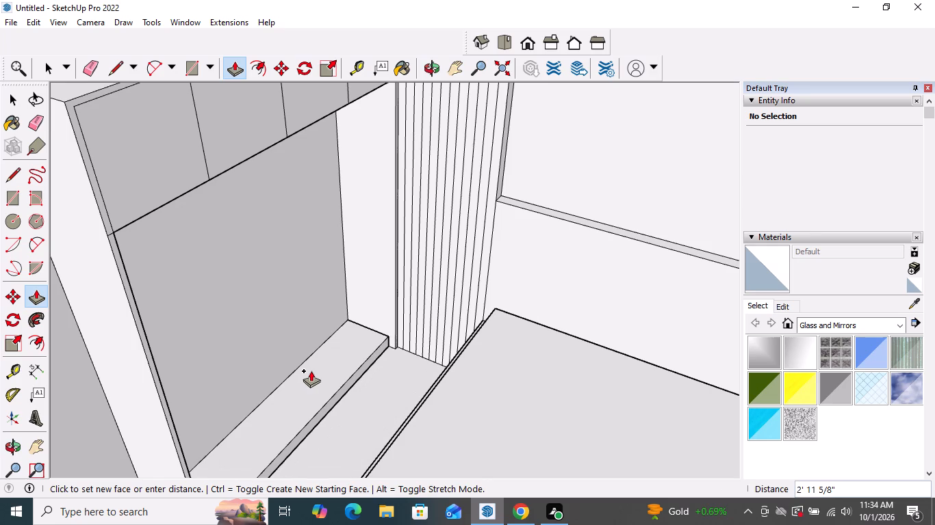
{"action": "left_click", "coordinate": [312, 372]}
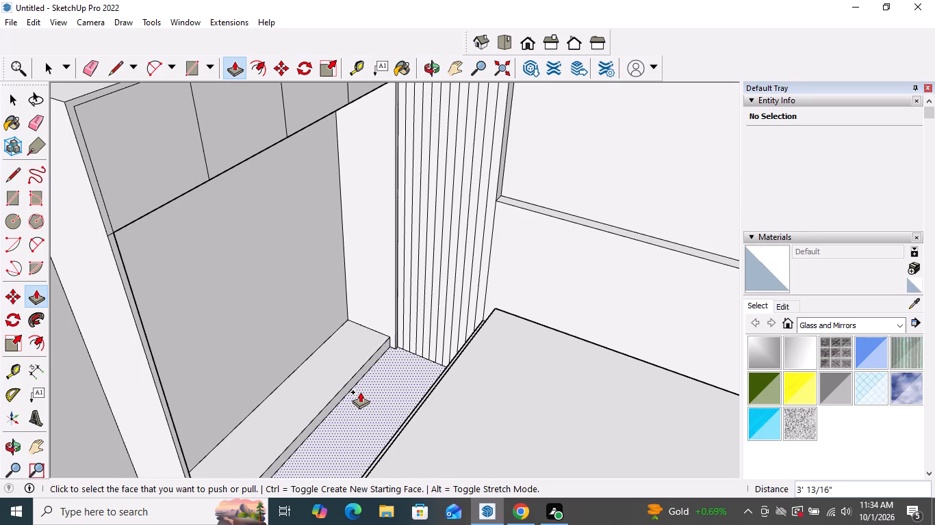
{"action": "key", "text": "space"}
{"action": "key", "text": "space"}
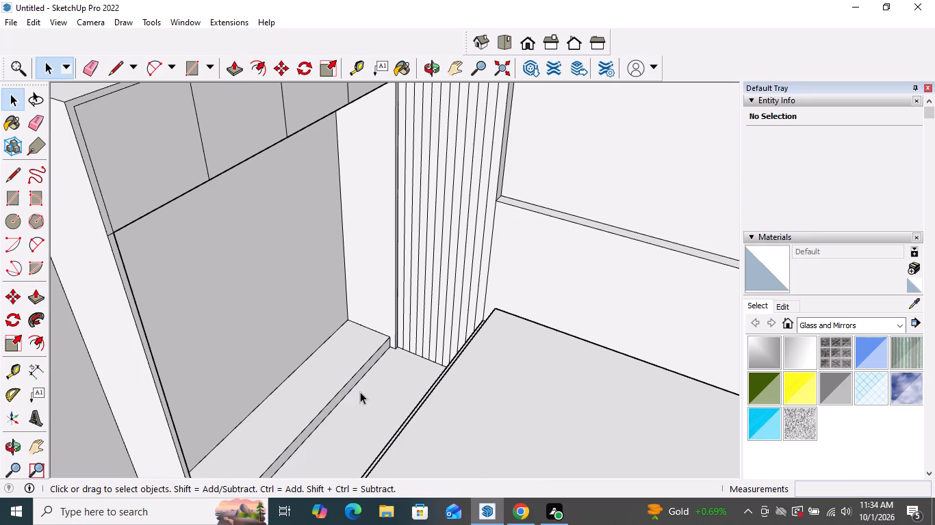
Draw a vertical line about 15' 8 1/8" long up the middle of the recessed back face, from plinth to upper compartments.
{"action": "scroll", "coordinate": [341, 384], "scroll_direction": "down", "scroll_amount": 8}
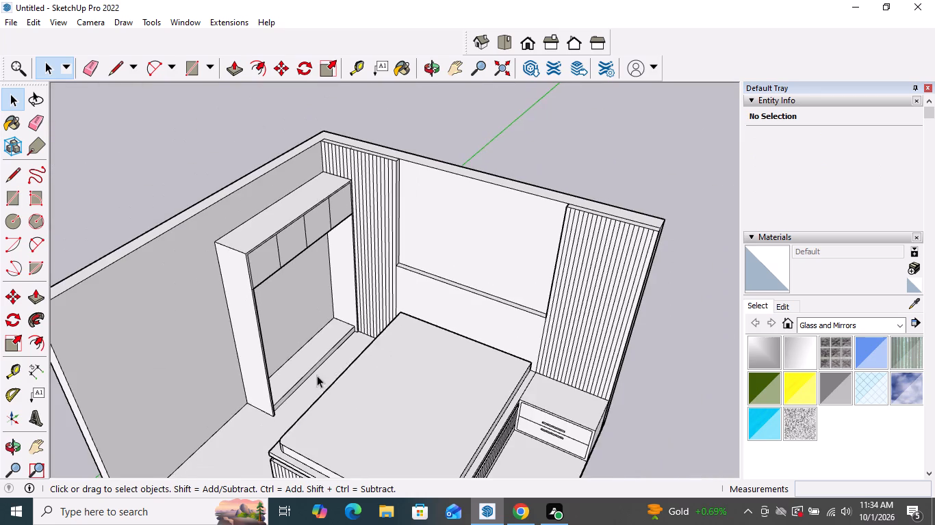
{"action": "middle_click_drag", "start_coordinate": [317, 375], "coordinate": [226, 312]}
{"action": "scroll", "coordinate": [254, 336], "scroll_direction": "up", "scroll_amount": 3}
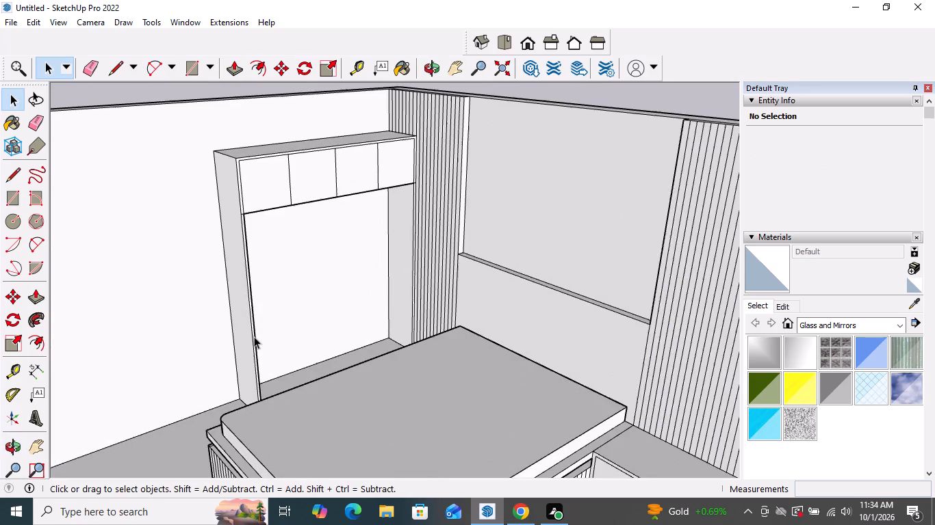
{"action": "scroll", "coordinate": [254, 337], "scroll_direction": "up", "scroll_amount": 3}
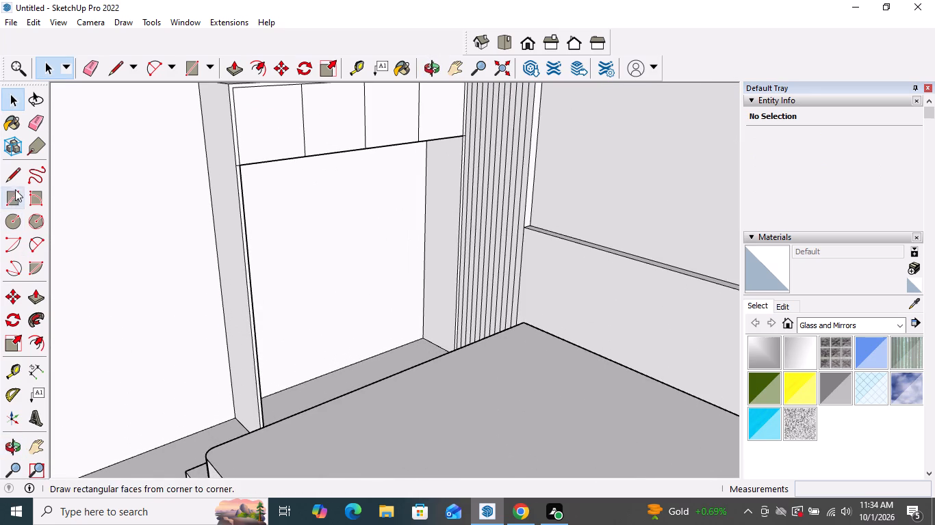
{"action": "left_click", "coordinate": [14, 181]}
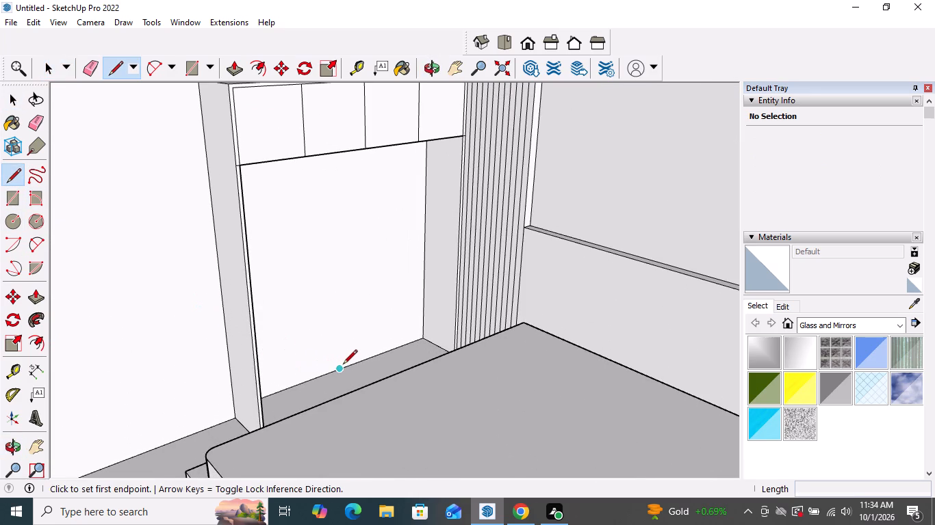
{"action": "left_click", "coordinate": [343, 365]}
{"action": "middle_click_drag", "start_coordinate": [340, 312], "coordinate": [331, 245]}
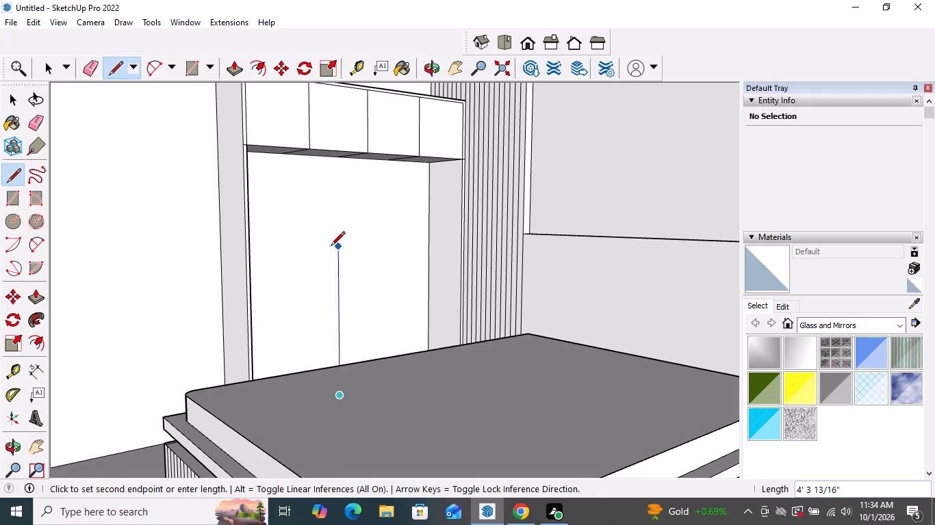
{"action": "scroll", "coordinate": [331, 247], "scroll_direction": "up", "scroll_amount": 5}
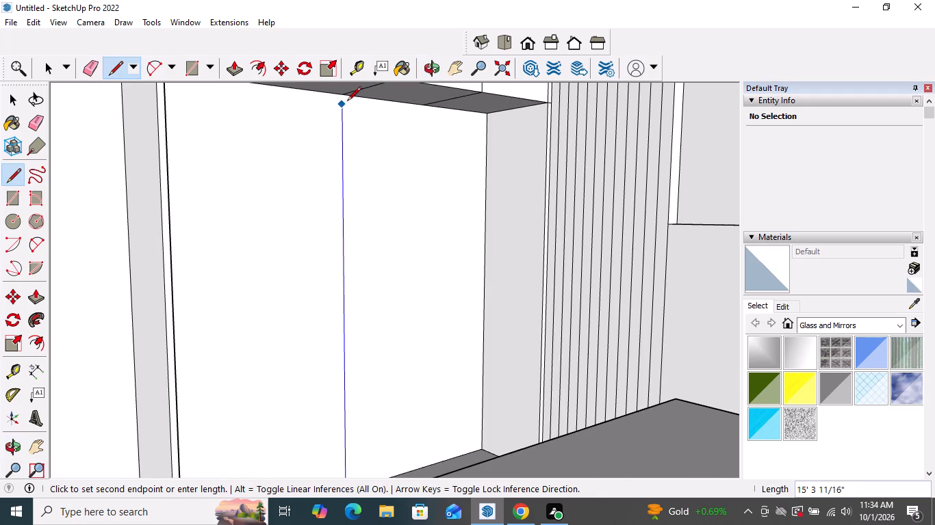
{"action": "left_click", "coordinate": [348, 96]}
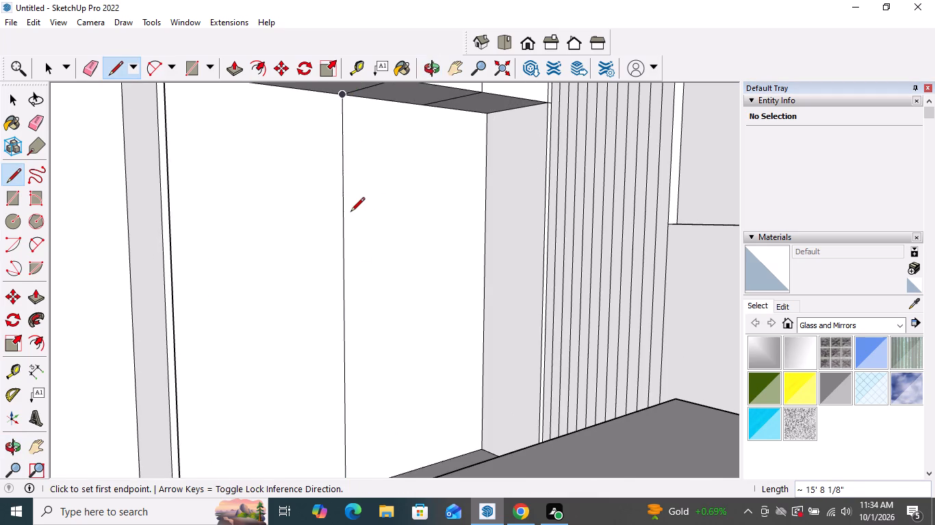
{"action": "key", "text": "space"}
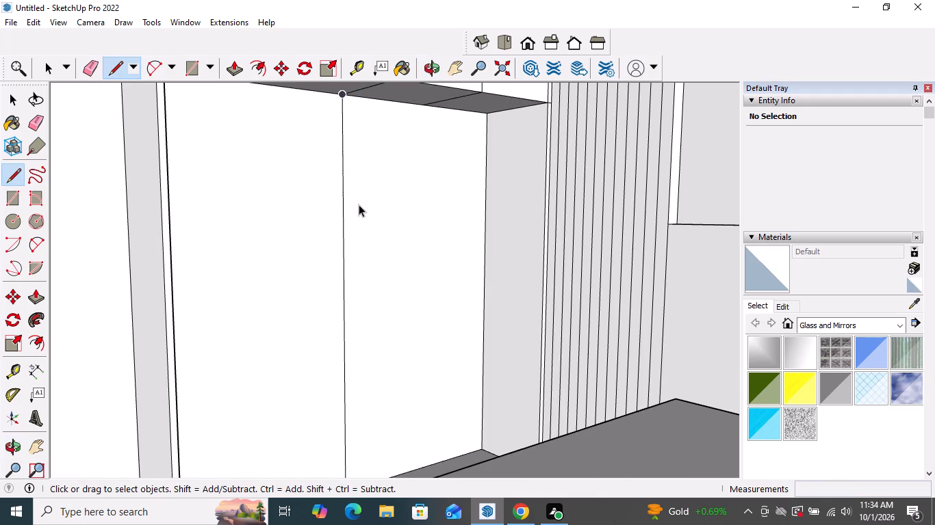
Draw a horizontal band rectangle about 2' 1 1/8" by 7' 7 5/8" across the recessed back half beside the slatted panel.
{"action": "scroll", "coordinate": [322, 267], "scroll_direction": "down", "scroll_amount": 4}
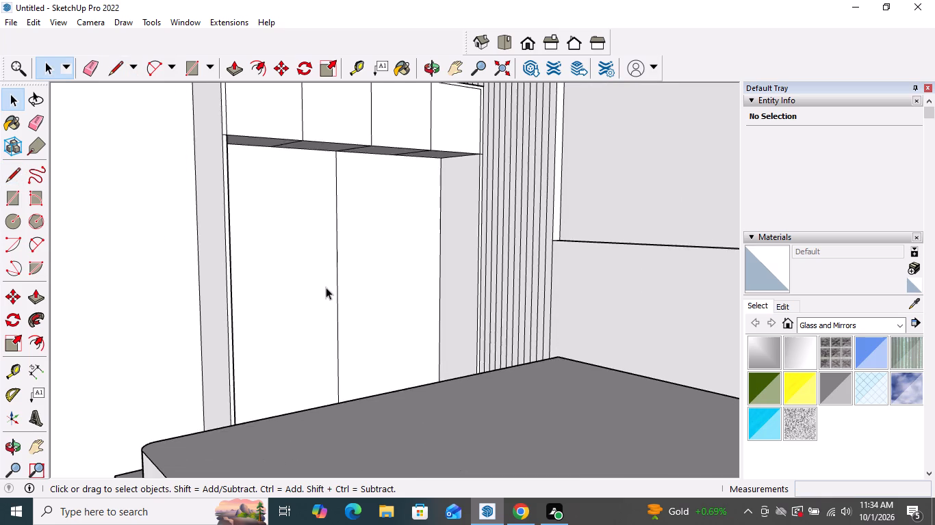
{"action": "scroll", "coordinate": [324, 271], "scroll_direction": "down", "scroll_amount": 4}
{"action": "middle_click_drag", "start_coordinate": [312, 299], "coordinate": [360, 405]}
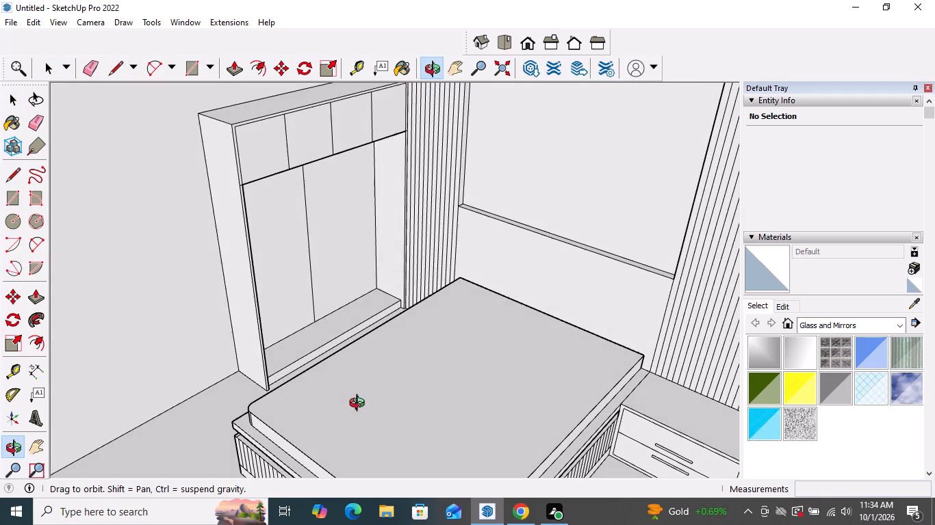
{"action": "middle_click_drag", "start_coordinate": [360, 405], "coordinate": [350, 413]}
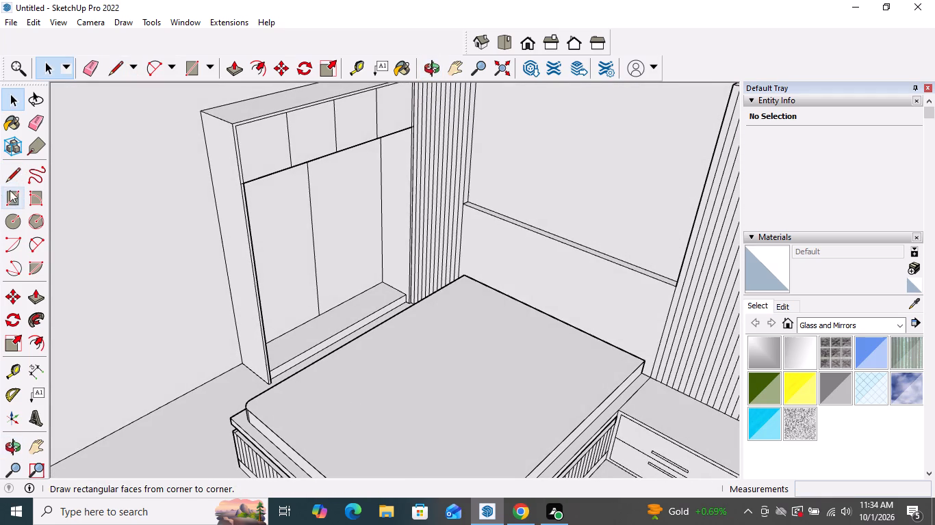
{"action": "left_click", "coordinate": [16, 195]}
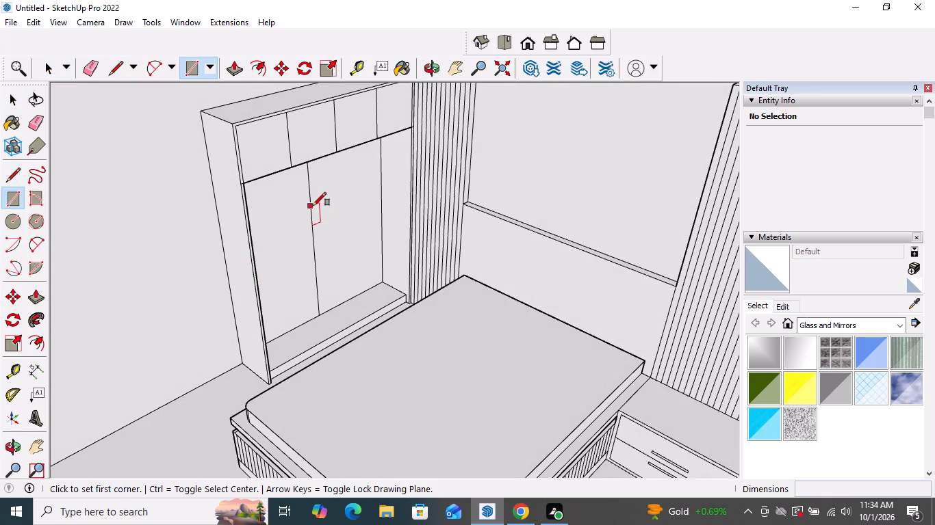
{"action": "middle_click_drag", "start_coordinate": [313, 206], "coordinate": [274, 119]}
{"action": "scroll", "coordinate": [345, 271], "scroll_direction": "up", "scroll_amount": 4}
{"action": "middle_click_drag", "start_coordinate": [352, 286], "coordinate": [363, 344]}
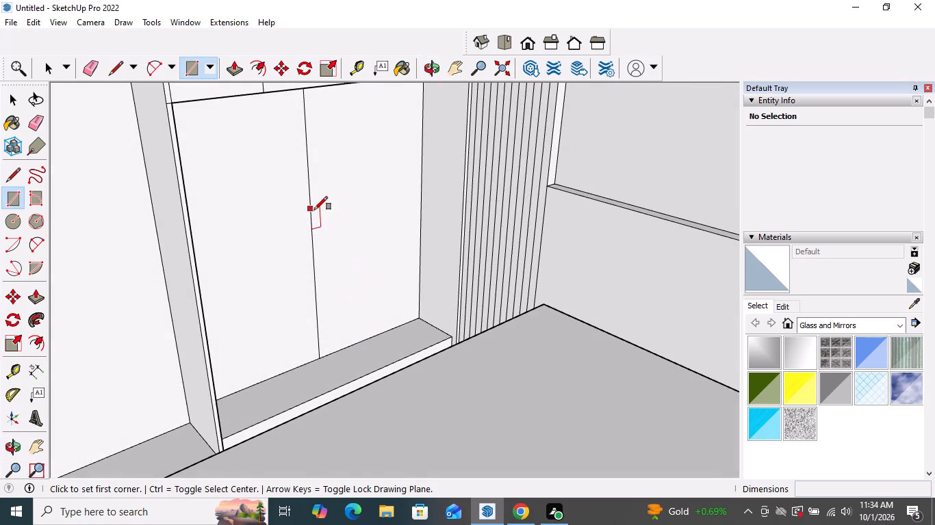
{"action": "left_click", "coordinate": [314, 212]}
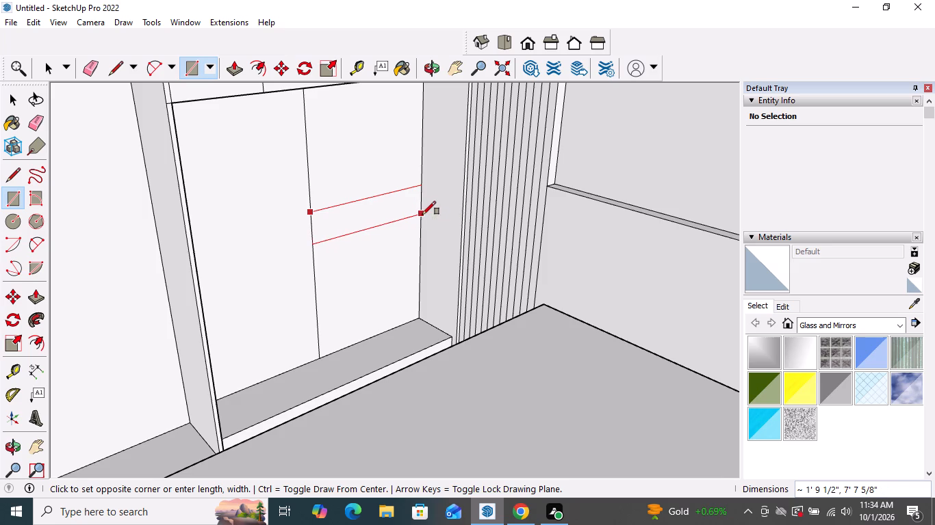
{"action": "left_click", "coordinate": [420, 219]}
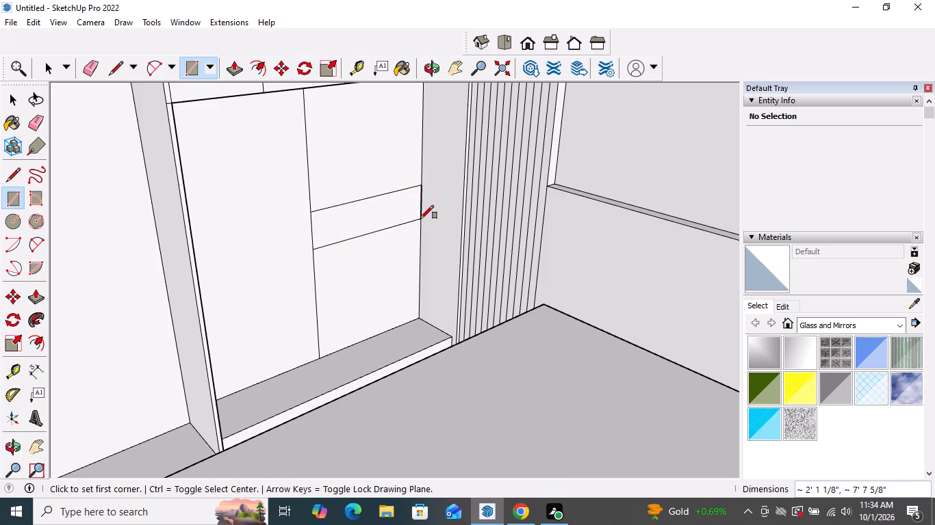
Draw a band rectangle about 2' 5/8" by 7' 7 3/4" across the other back half, slightly below the first band's top.
{"action": "left_click", "coordinate": [311, 234]}
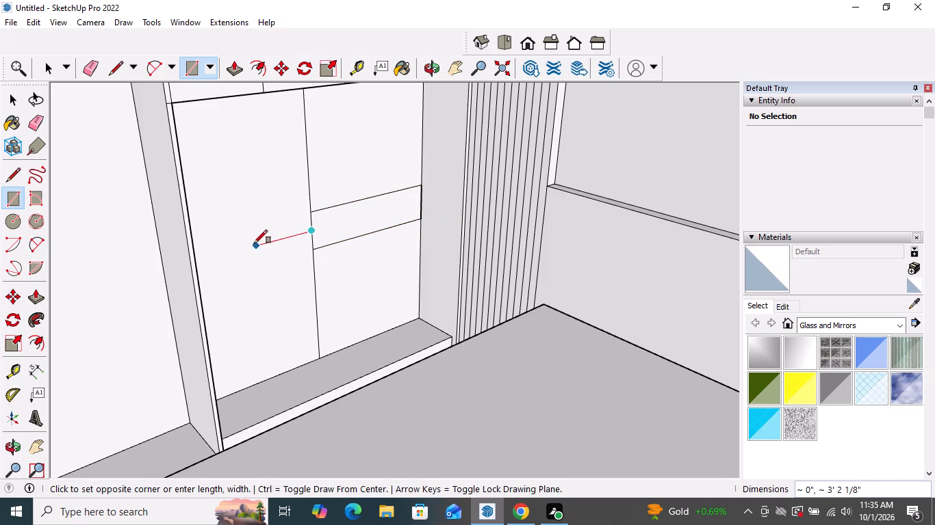
{"action": "middle_click_drag", "start_coordinate": [238, 246], "coordinate": [112, 243]}
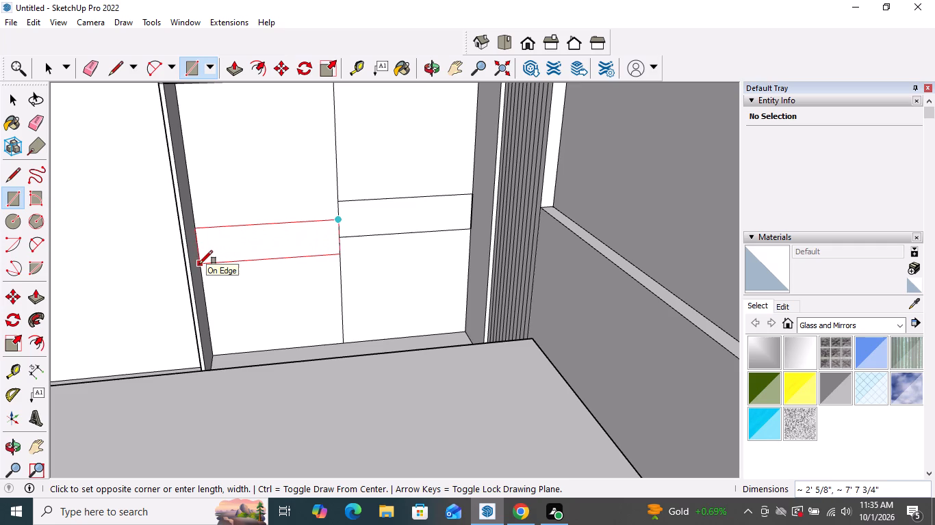
{"action": "left_click", "coordinate": [199, 264]}
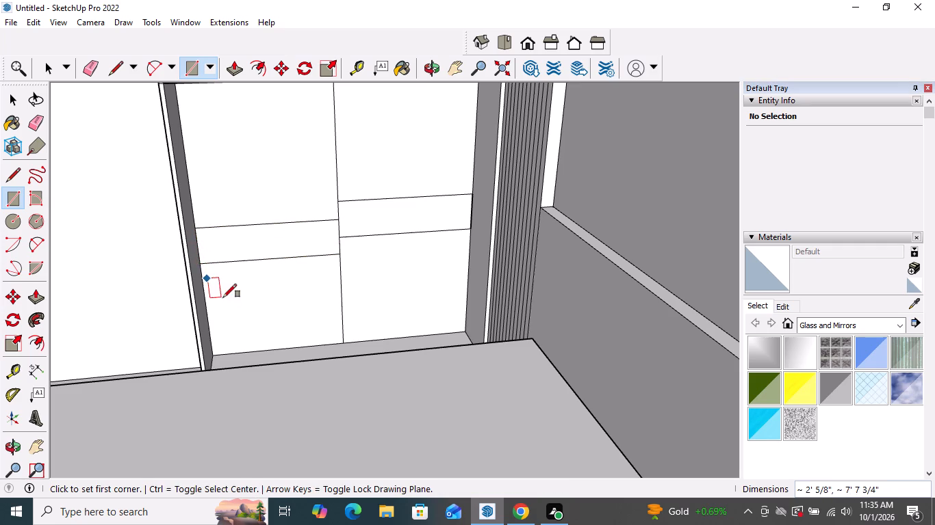
Pull both band rectangles on the recessed back face outward about 2' 6 7/16" to form two stepped drawer boxes.
{"action": "left_click", "coordinate": [39, 271]}
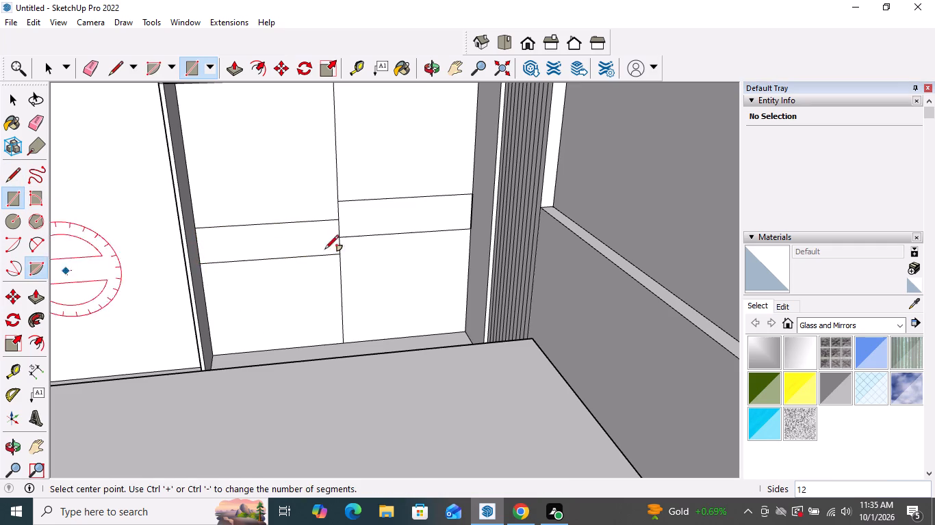
{"action": "left_click", "coordinate": [38, 296]}
{"action": "left_click", "coordinate": [383, 210]}
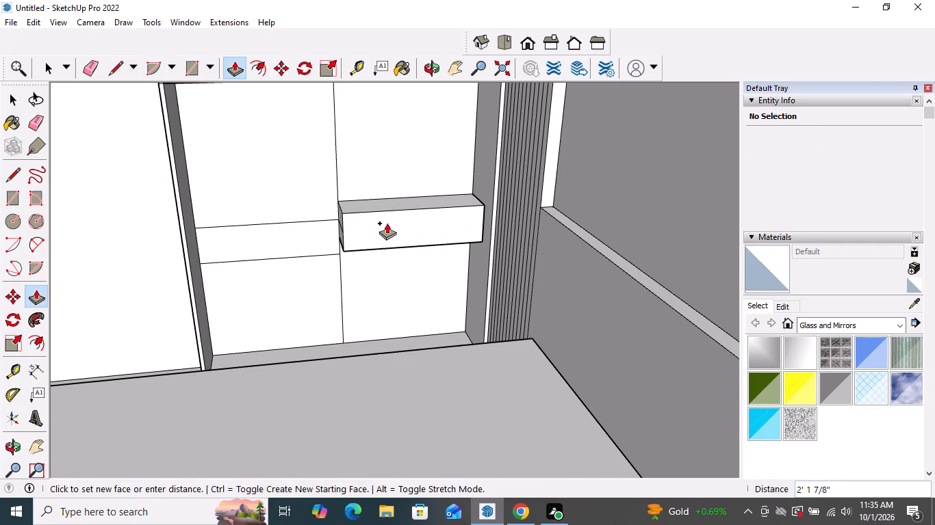
{"action": "middle_click_drag", "start_coordinate": [387, 221], "coordinate": [434, 218]}
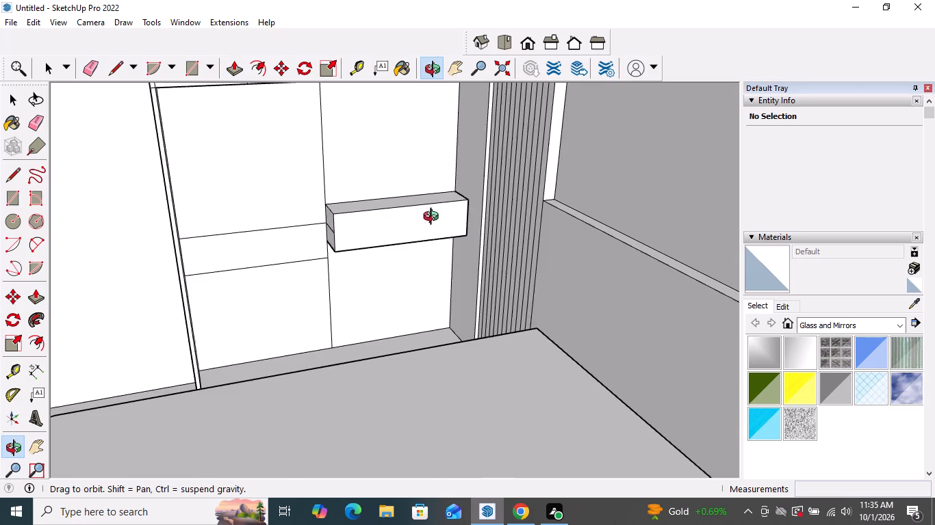
{"action": "middle_click_drag", "start_coordinate": [434, 218], "coordinate": [470, 212]}
{"action": "scroll", "coordinate": [470, 213], "scroll_direction": "down", "scroll_amount": 2}
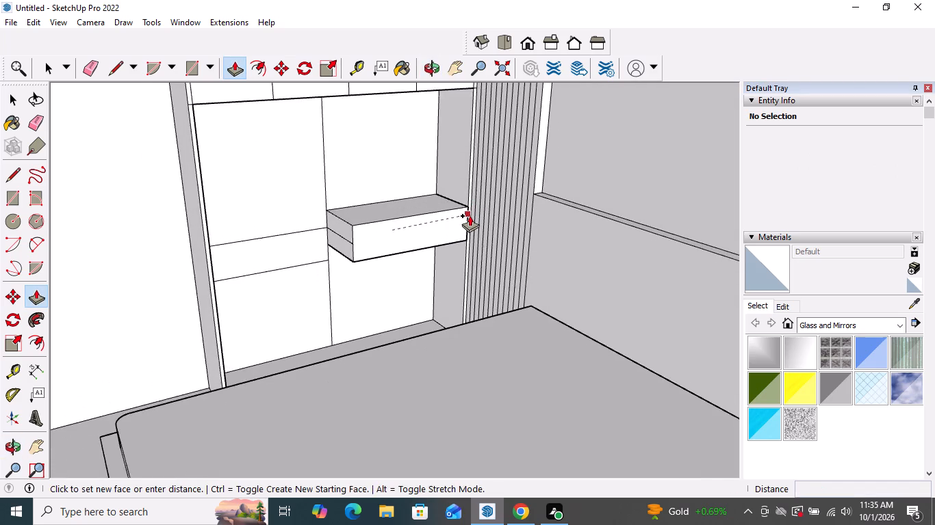
{"action": "middle_click_drag", "start_coordinate": [470, 215], "coordinate": [488, 145]}
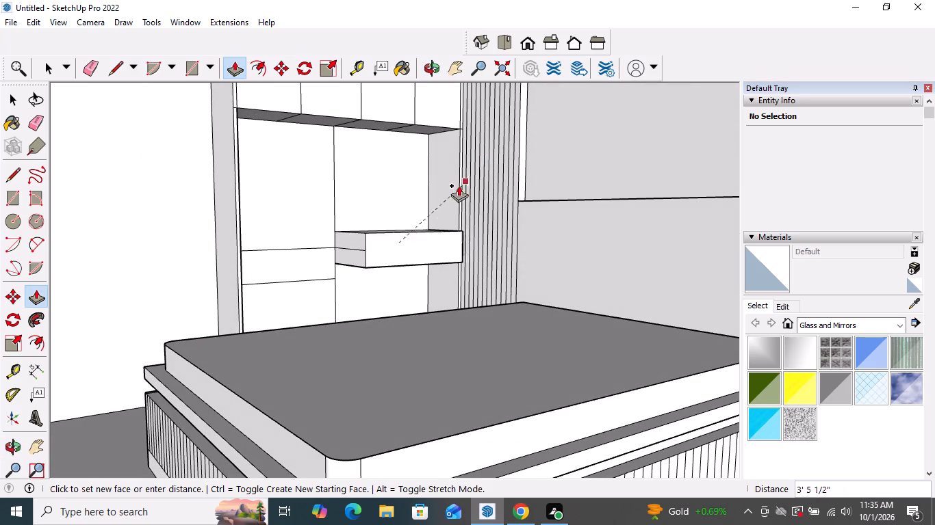
{"action": "left_click", "coordinate": [452, 224]}
{"action": "double_click", "coordinate": [307, 259]}
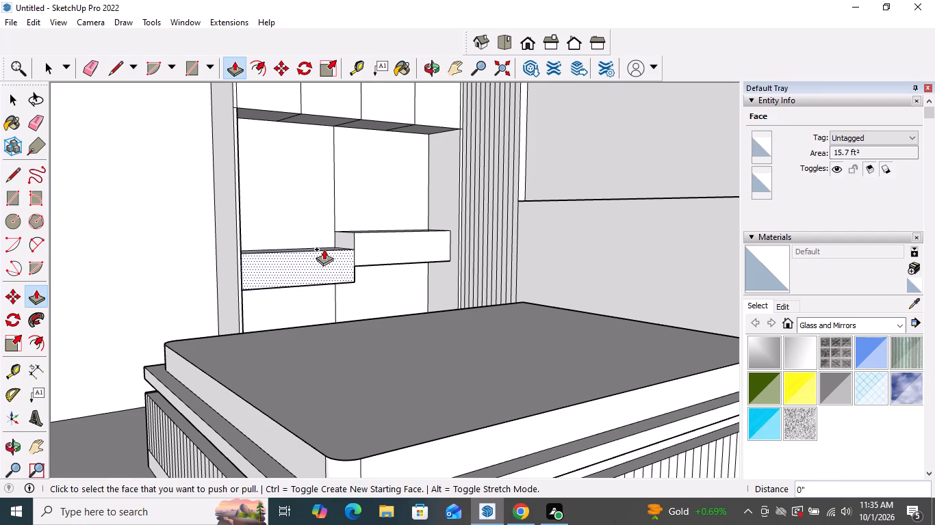
Draw a vertical line across the middle of each drawer box's front, splitting both into two drawer fronts.
{"action": "middle_click_drag", "start_coordinate": [394, 192], "coordinate": [188, 226]}
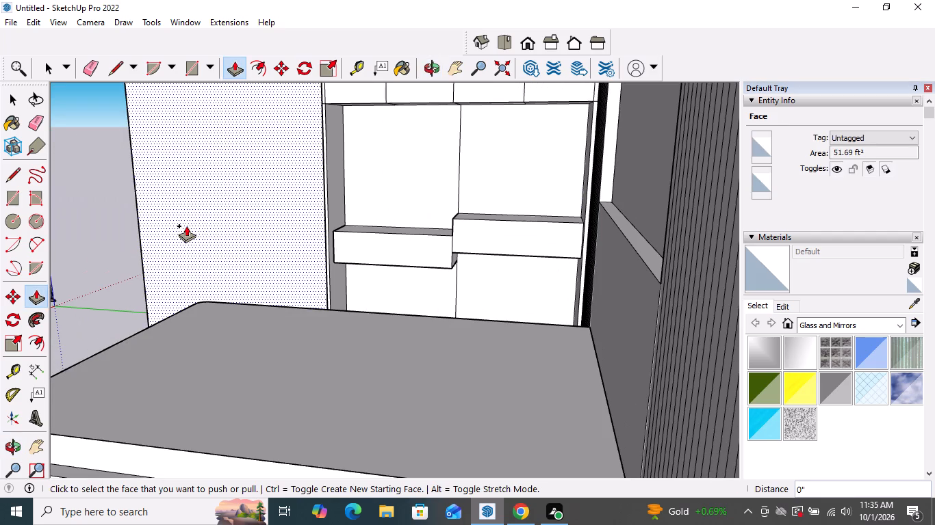
{"action": "key", "text": "space"}
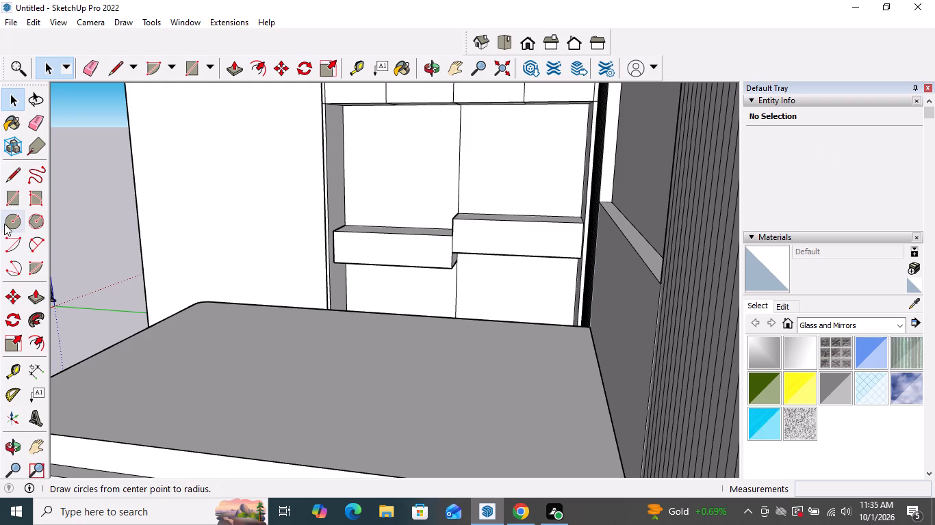
{"action": "scroll", "coordinate": [420, 264], "scroll_direction": "up", "scroll_amount": 3}
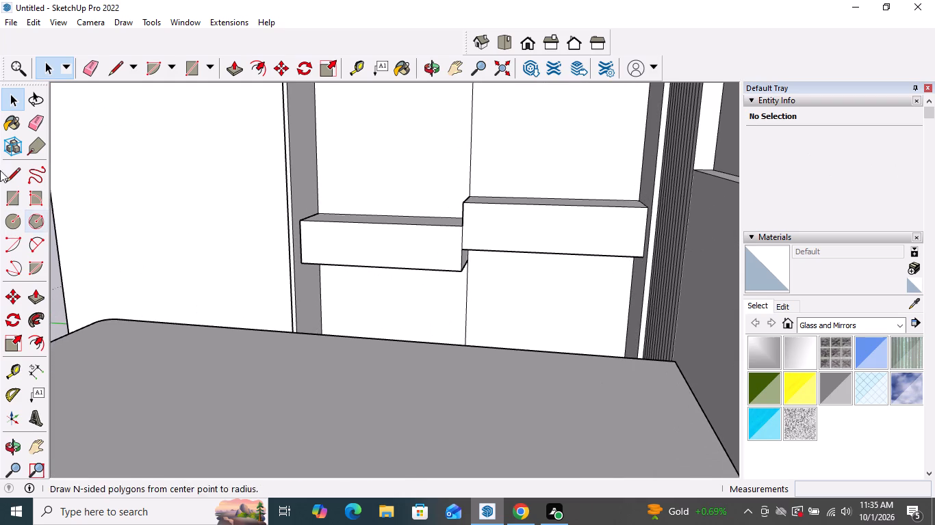
{"action": "left_click", "coordinate": [7, 176]}
{"action": "scroll", "coordinate": [373, 268], "scroll_direction": "up", "scroll_amount": 2}
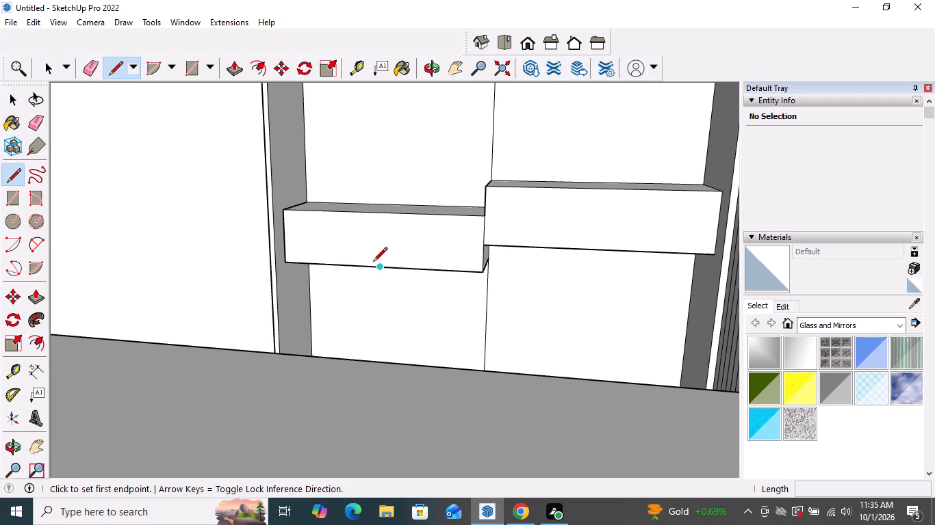
{"action": "left_click", "coordinate": [376, 268]}
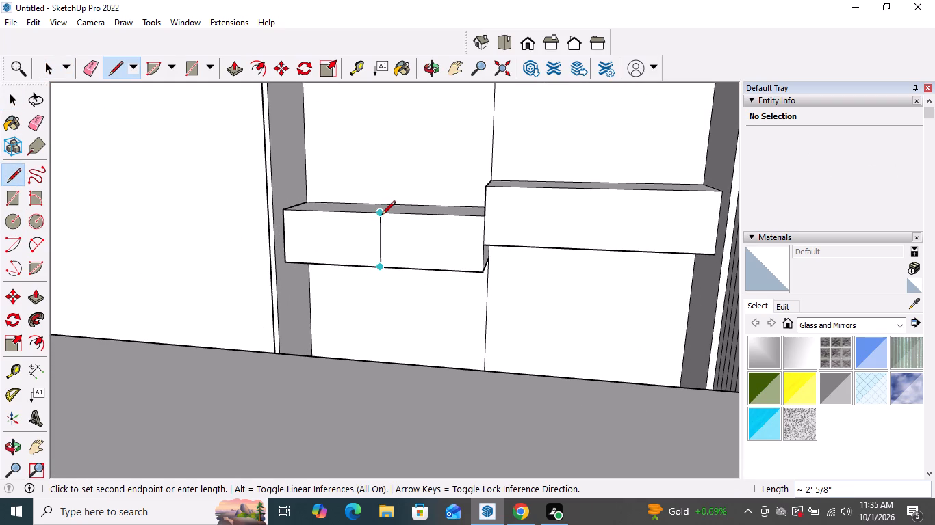
{"action": "left_click", "coordinate": [381, 215]}
{"action": "scroll", "coordinate": [340, 269], "scroll_direction": "down", "scroll_amount": 3}
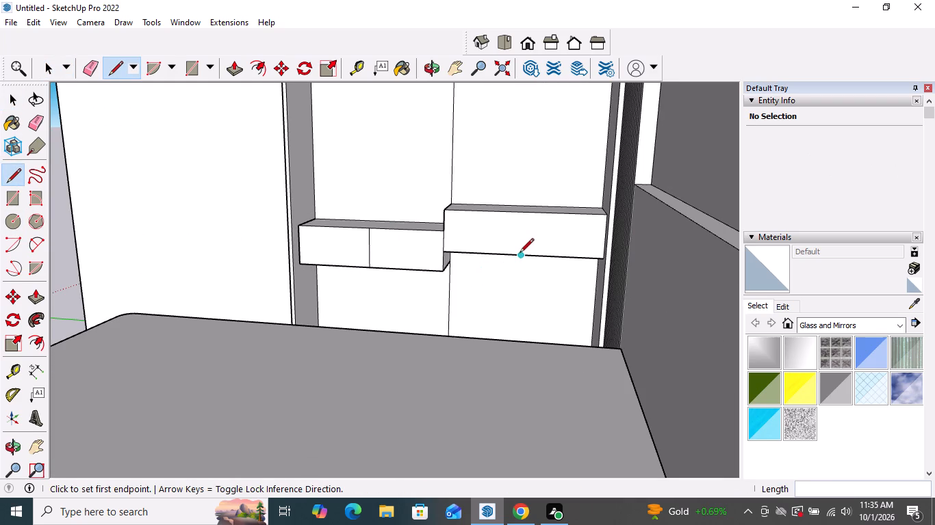
{"action": "left_click", "coordinate": [520, 253]}
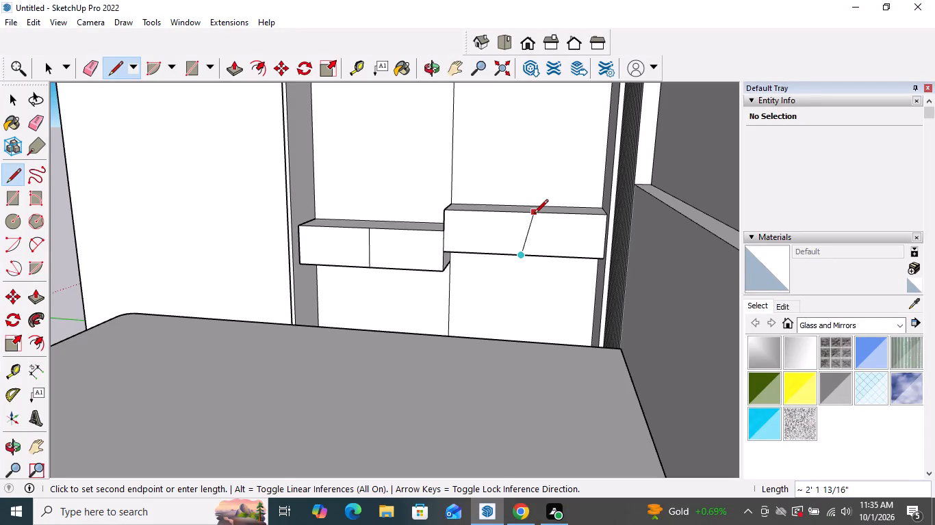
{"action": "left_click", "coordinate": [522, 215]}
{"action": "key", "text": "space"}
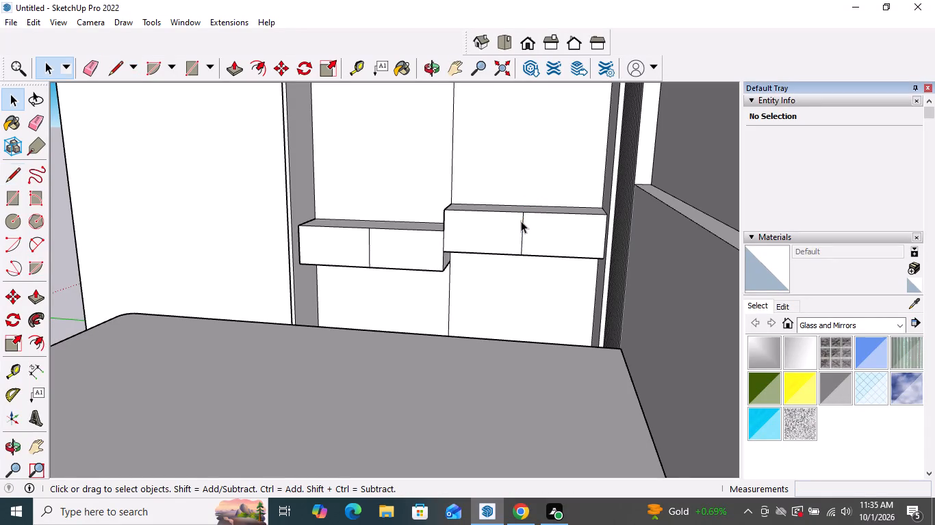
Offset the outlines of all four drawer fronts inward about 1 3/16".
{"action": "left_click", "coordinate": [36, 341]}
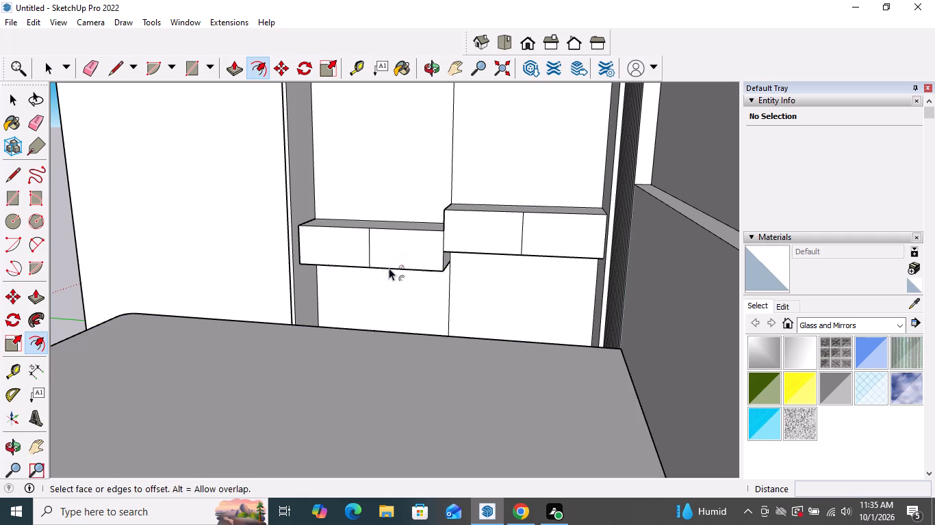
{"action": "scroll", "coordinate": [351, 254], "scroll_direction": "up", "scroll_amount": 7}
{"action": "left_click", "coordinate": [349, 252]}
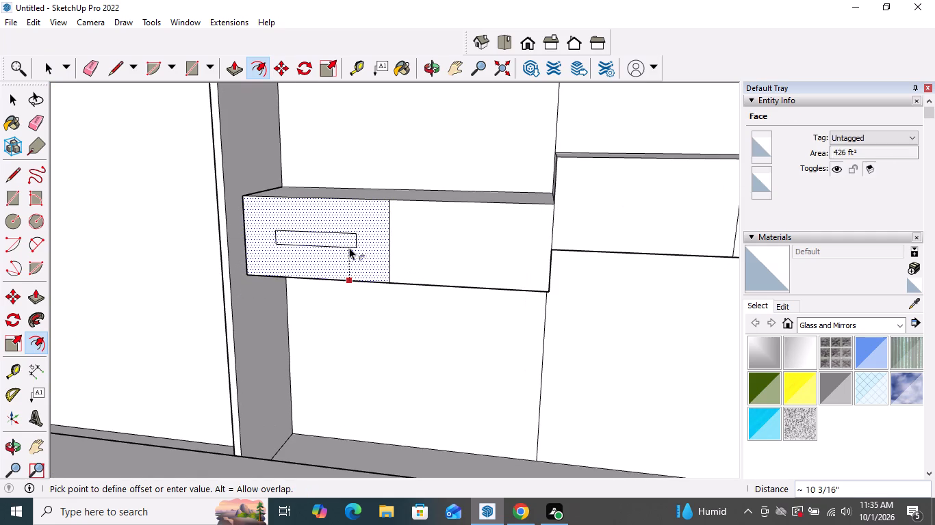
{"action": "scroll", "coordinate": [348, 269], "scroll_direction": "up", "scroll_amount": 6}
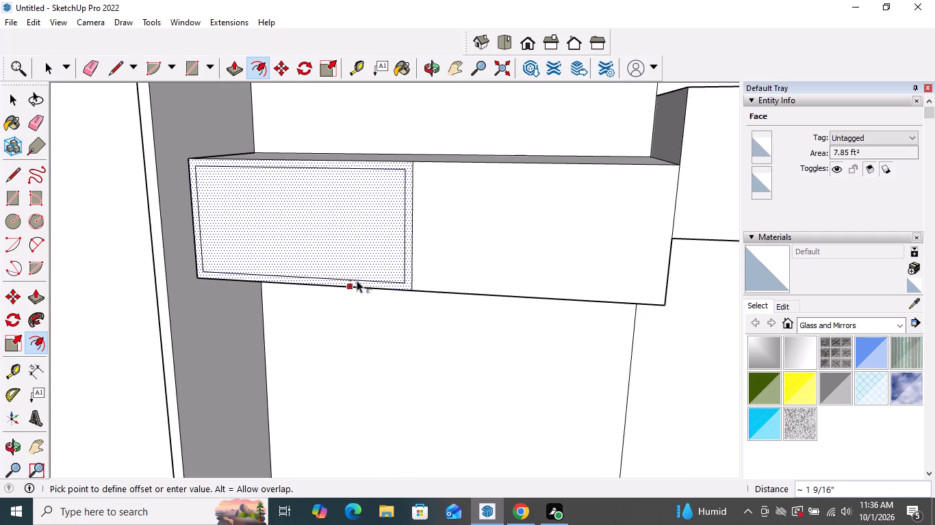
{"action": "scroll", "coordinate": [357, 286], "scroll_direction": "up", "scroll_amount": 4}
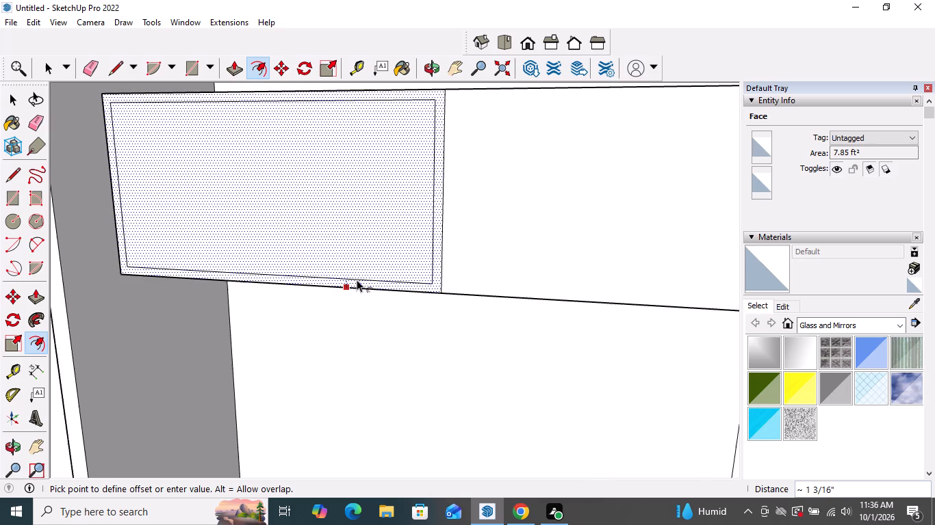
{"action": "left_click", "coordinate": [357, 279]}
{"action": "double_click", "coordinate": [496, 267]}
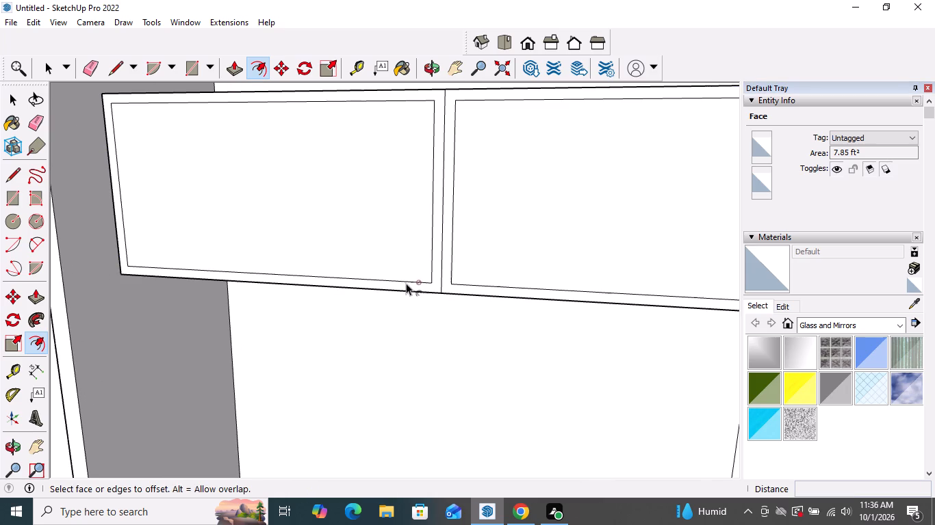
{"action": "scroll", "coordinate": [405, 283], "scroll_direction": "down", "scroll_amount": 12}
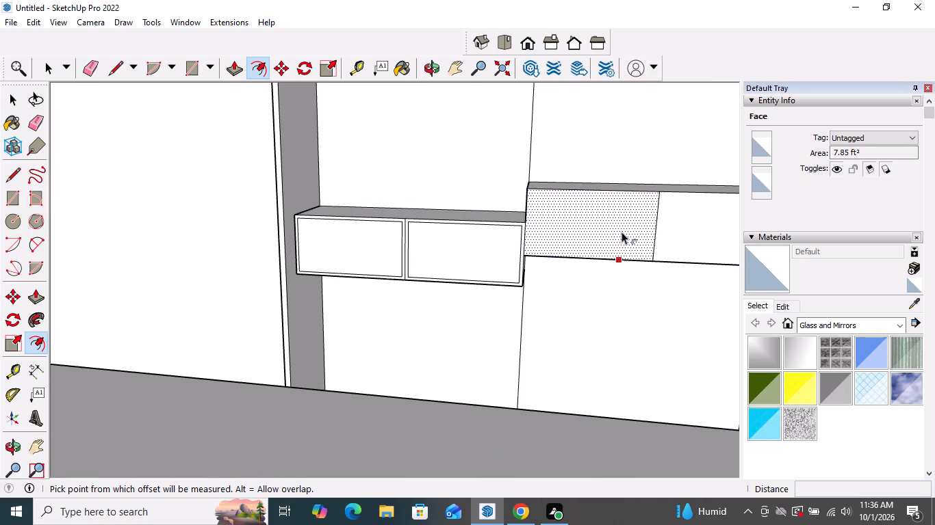
{"action": "double_click", "coordinate": [622, 232]}
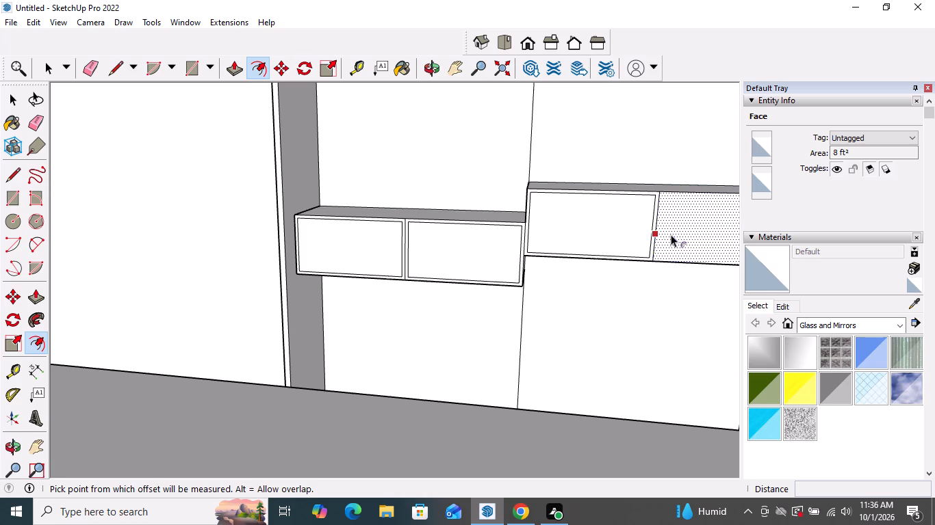
{"action": "double_click", "coordinate": [671, 233]}
{"action": "scroll", "coordinate": [671, 233], "scroll_direction": "down", "scroll_amount": 4}
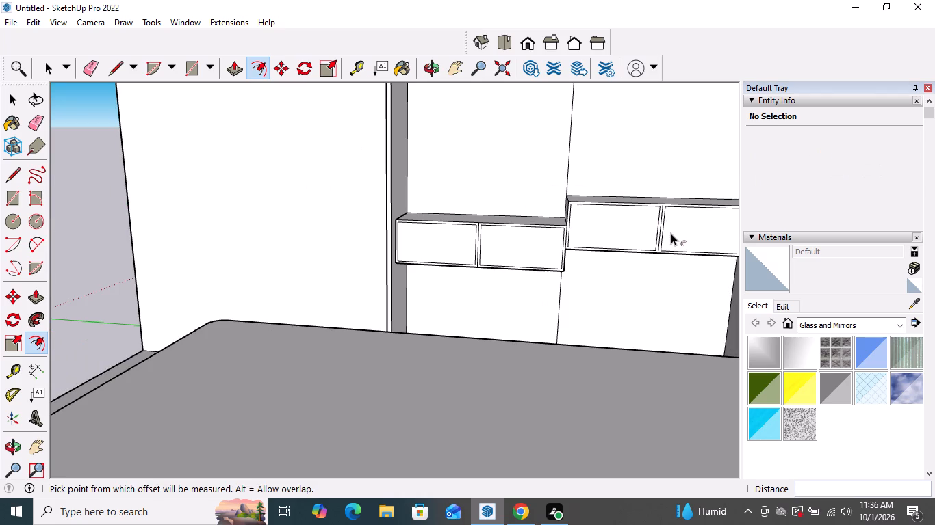
{"action": "key", "text": "space"}
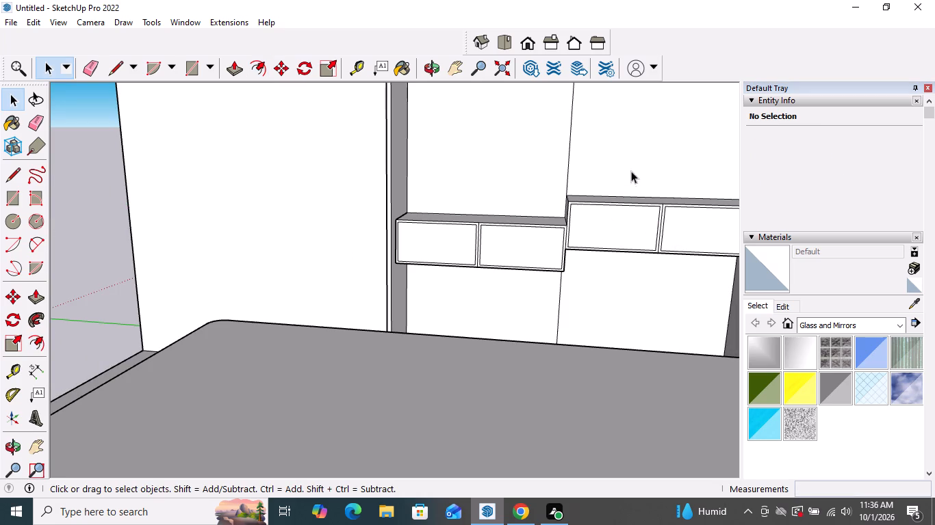
Erase the three dividing lines on the underside of the wardrobe's upper compartments.
{"action": "scroll", "coordinate": [618, 180], "scroll_direction": "down", "scroll_amount": 4}
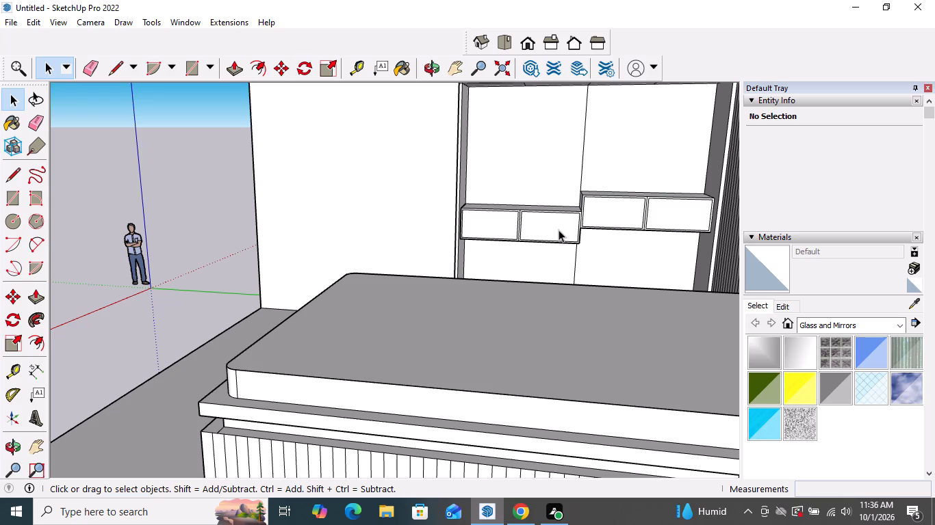
{"action": "scroll", "coordinate": [559, 225], "scroll_direction": "down", "scroll_amount": 4}
{"action": "middle_click_drag", "start_coordinate": [556, 228], "coordinate": [565, 226]}
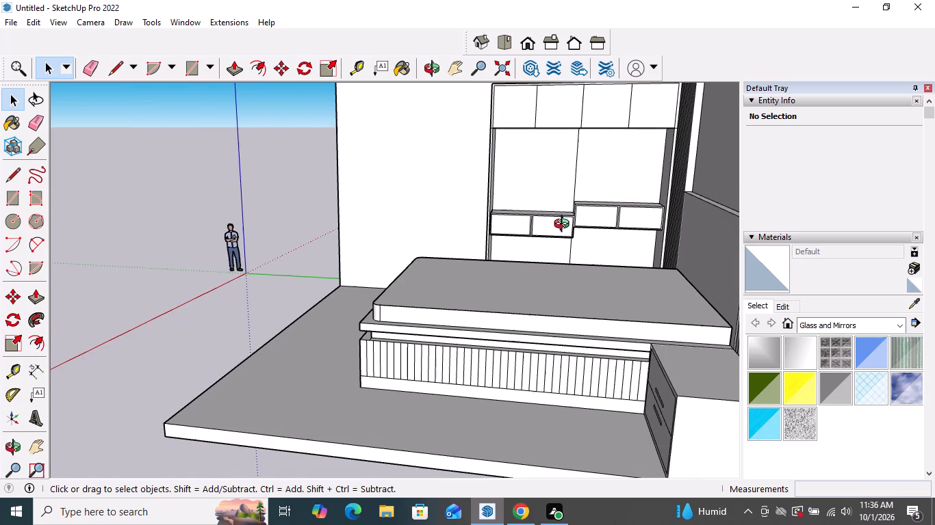
{"action": "middle_click_drag", "start_coordinate": [565, 226], "coordinate": [674, 205]}
{"action": "scroll", "coordinate": [485, 160], "scroll_direction": "up", "scroll_amount": 4}
{"action": "middle_click_drag", "start_coordinate": [491, 199], "coordinate": [496, 170]}
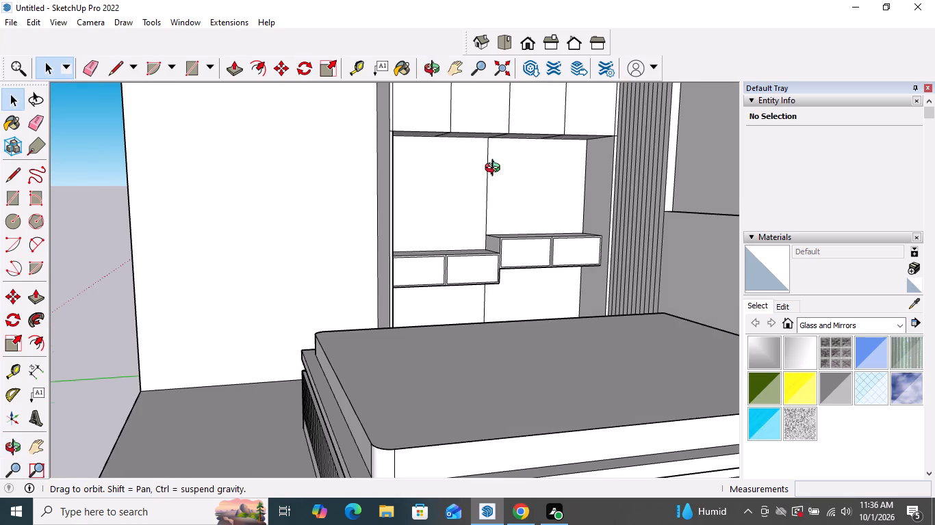
{"action": "middle_click_drag", "start_coordinate": [496, 170], "coordinate": [500, 124]}
{"action": "scroll", "coordinate": [500, 124], "scroll_direction": "up", "scroll_amount": 1}
{"action": "scroll", "coordinate": [467, 188], "scroll_direction": "up", "scroll_amount": 7}
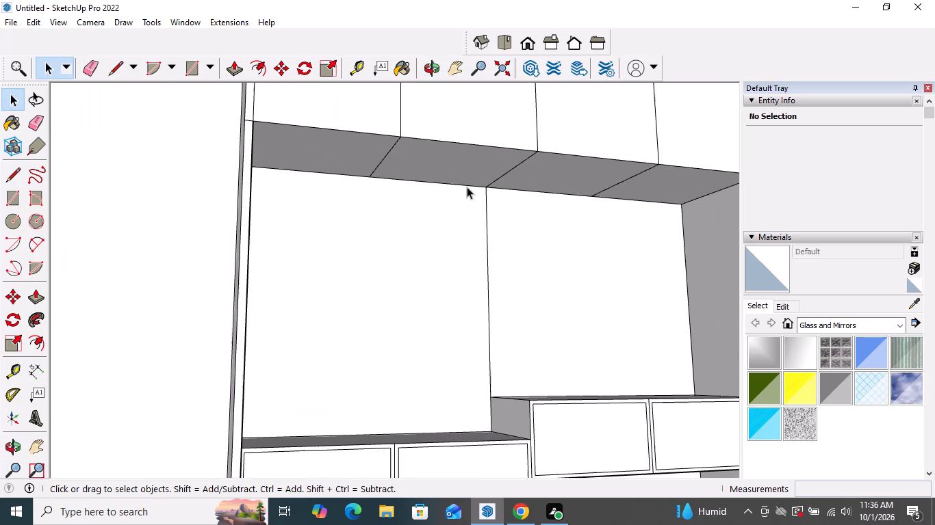
{"action": "left_click", "coordinate": [43, 116]}
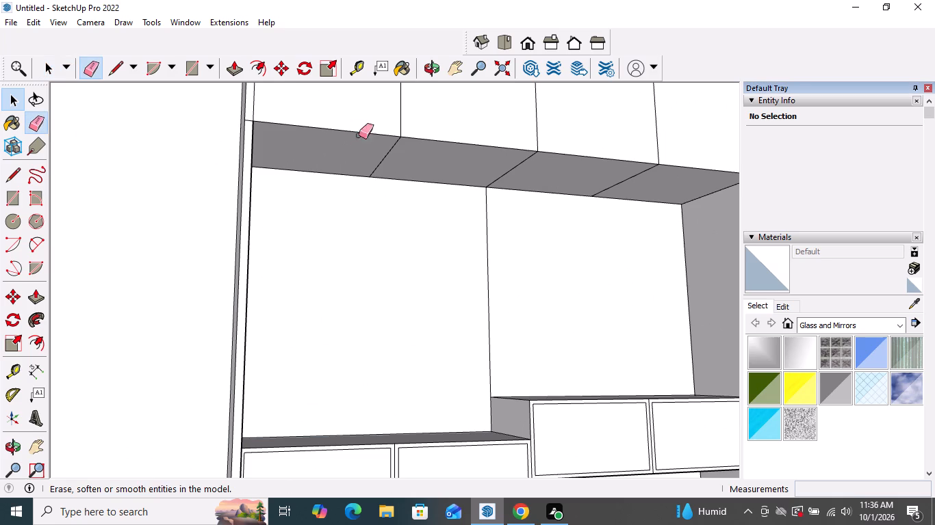
{"action": "left_click", "coordinate": [389, 152]}
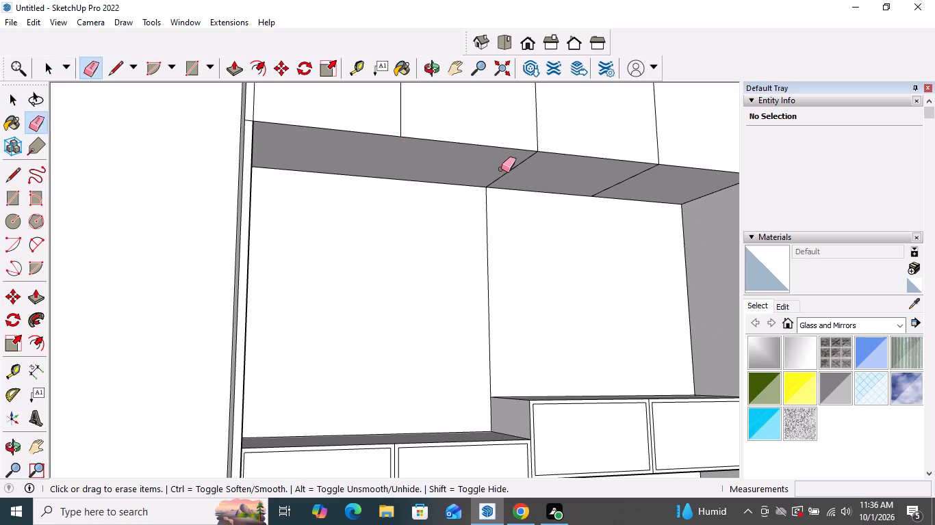
{"action": "left_click", "coordinate": [509, 172]}
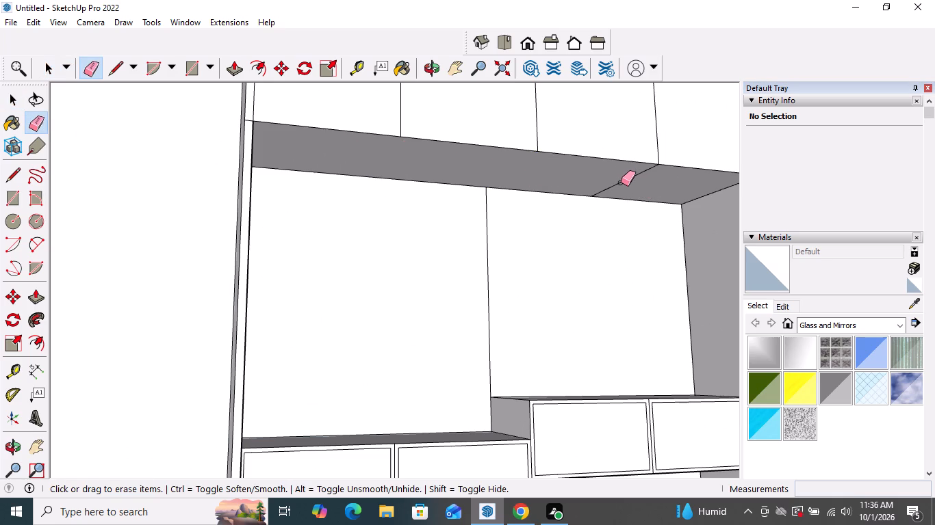
{"action": "left_click", "coordinate": [621, 183]}
Examine the wardrobe's recessed section and the stepped drawer boxes around its central dividing line.
{"action": "scroll", "coordinate": [478, 186], "scroll_direction": "down", "scroll_amount": 9}
{"action": "middle_click_drag", "start_coordinate": [490, 226], "coordinate": [494, 252]}
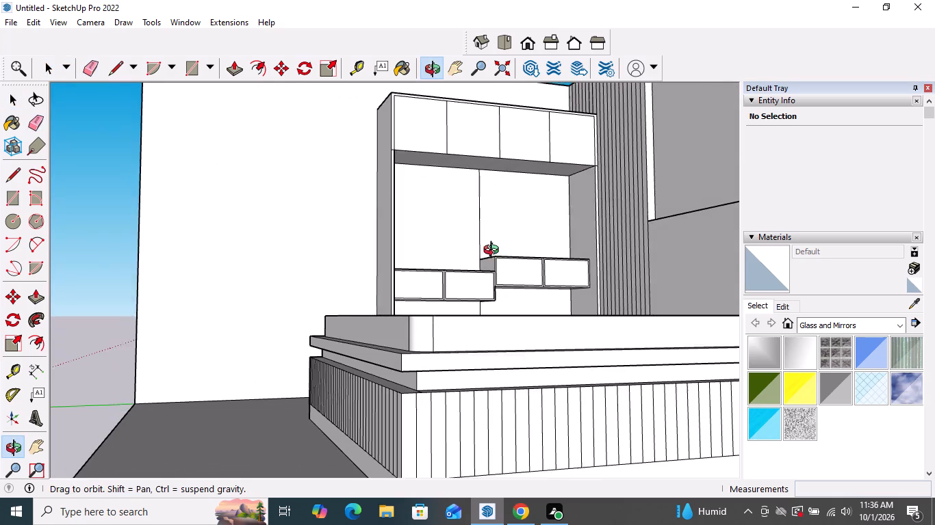
{"action": "middle_click_drag", "start_coordinate": [494, 252], "coordinate": [494, 252]}
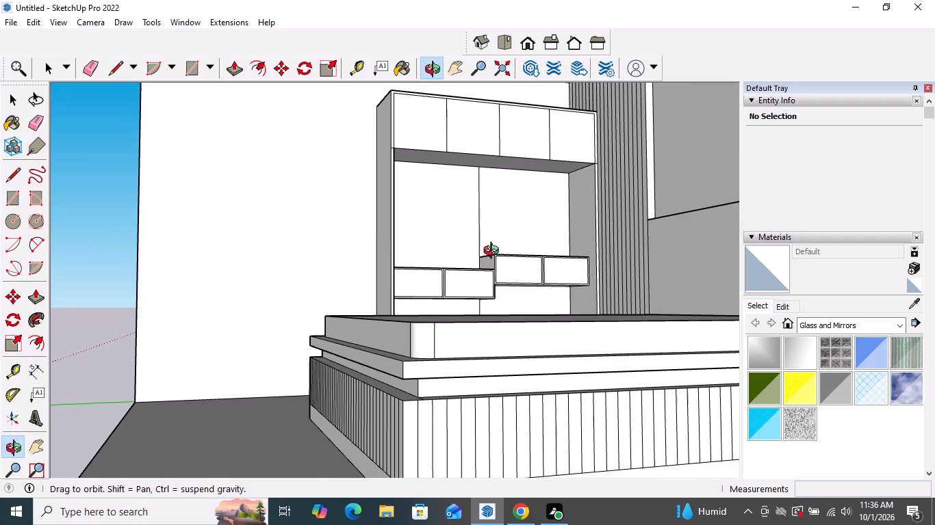
{"action": "middle_click_drag", "start_coordinate": [494, 252], "coordinate": [398, 262]}
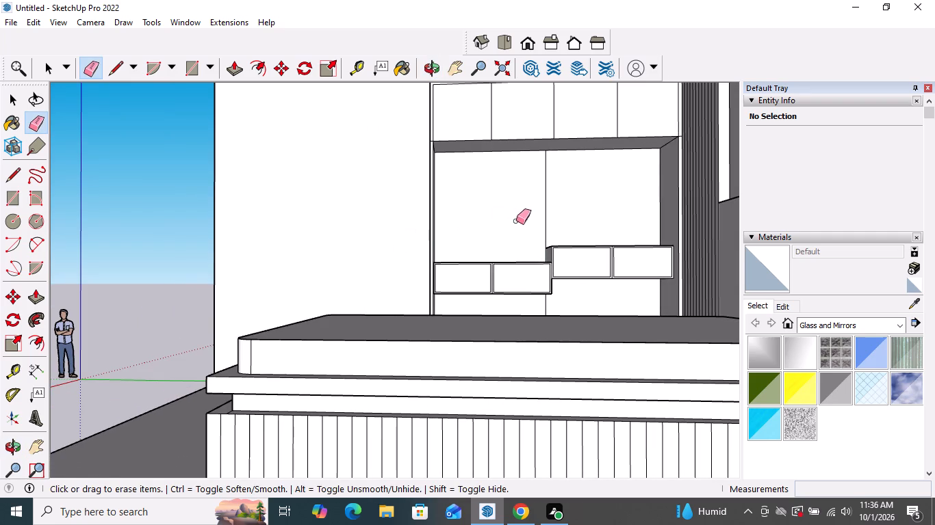
{"action": "scroll", "coordinate": [542, 239], "scroll_direction": "up", "scroll_amount": 4}
{"action": "middle_click_drag", "start_coordinate": [541, 258], "coordinate": [548, 286]}
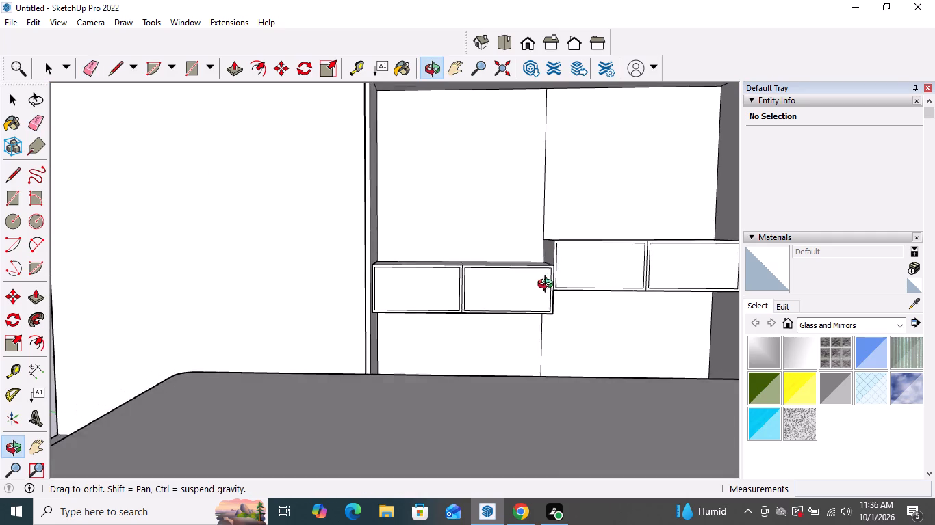
{"action": "middle_click_drag", "start_coordinate": [548, 286], "coordinate": [547, 297]}
{"action": "scroll", "coordinate": [542, 249], "scroll_direction": "up", "scroll_amount": 4}
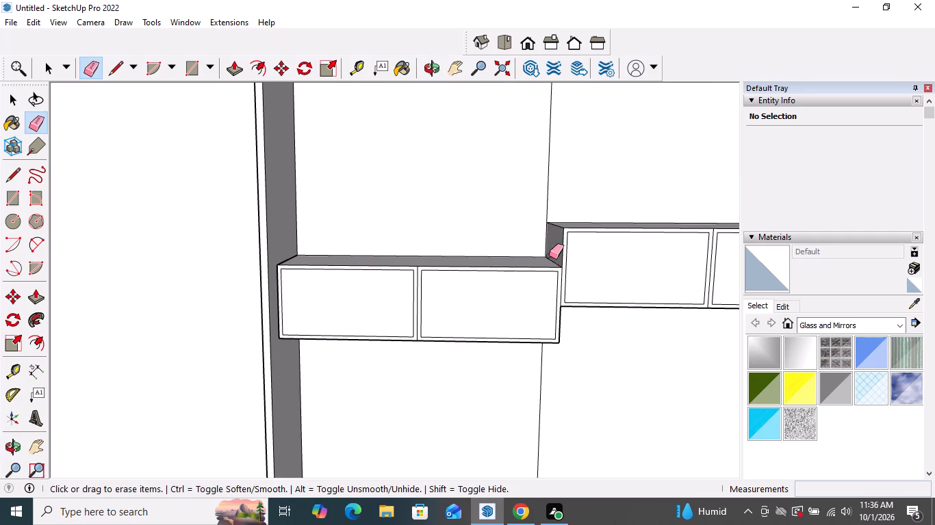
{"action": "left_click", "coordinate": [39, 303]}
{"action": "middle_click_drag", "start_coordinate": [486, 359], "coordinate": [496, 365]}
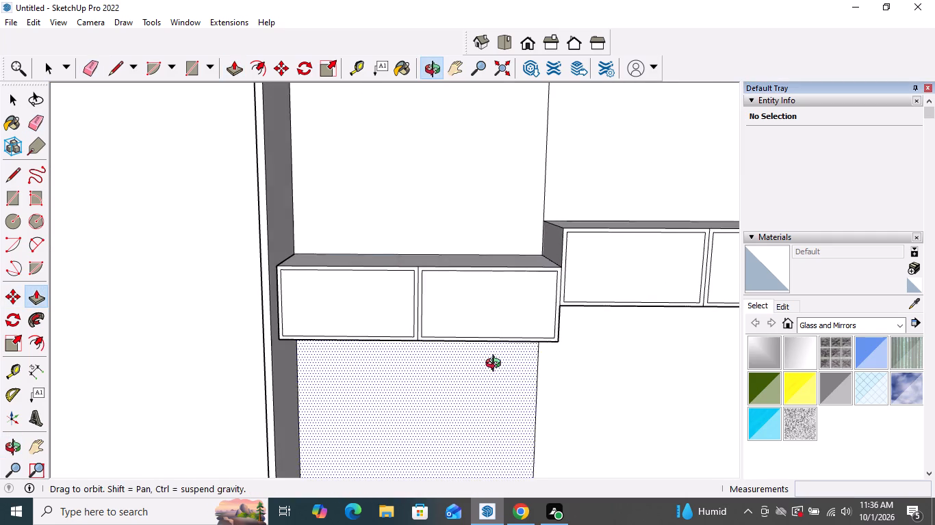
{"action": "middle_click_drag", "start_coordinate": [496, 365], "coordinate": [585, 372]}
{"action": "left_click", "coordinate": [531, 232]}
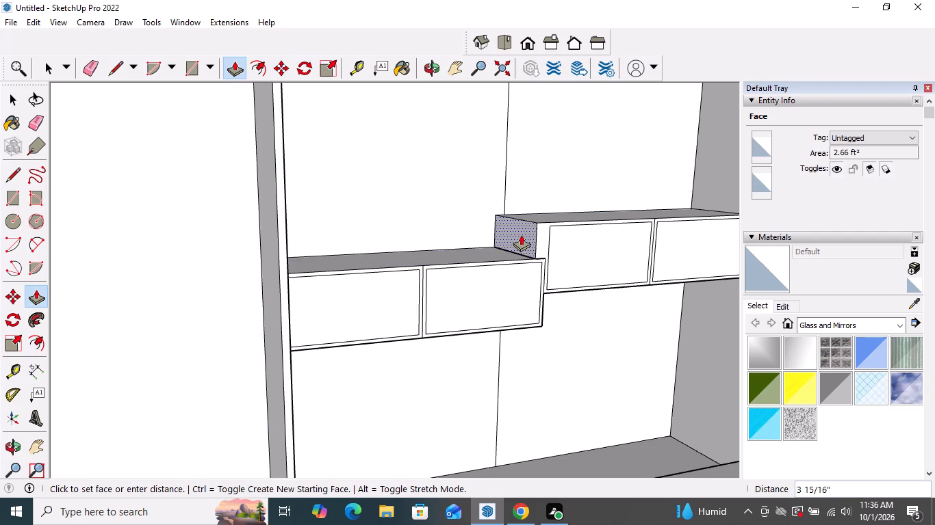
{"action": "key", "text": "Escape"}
Undo the recent edits back to before the left drawer box was extruded, including its drawer-front outlines and dividing lines.
{"action": "key", "text": "ctrl+z"}
{"action": "left_click", "coordinate": [450, 188], "text": "ctrl"}
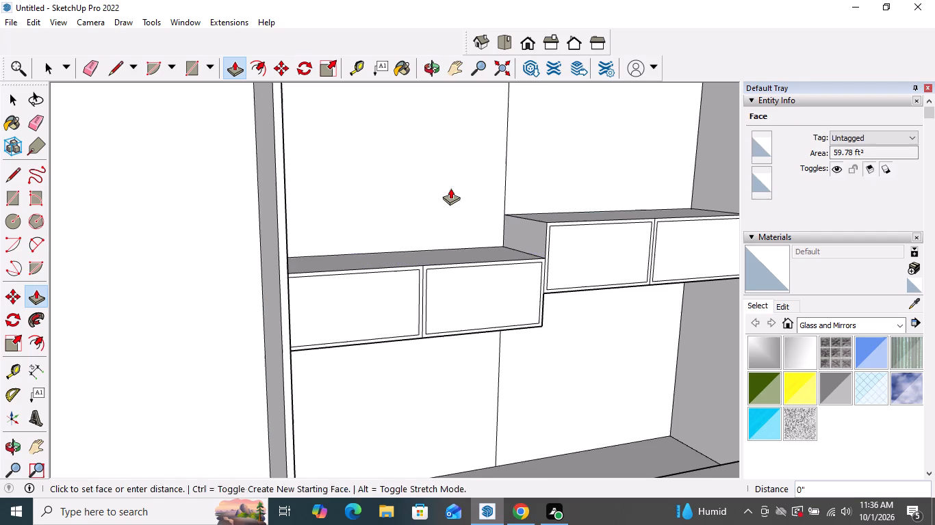
{"action": "key", "text": "ctrl+z"}
{"action": "left_click", "coordinate": [450, 188], "text": "ctrl"}
{"action": "key", "text": "ctrl+z"}
{"action": "left_click", "coordinate": [450, 188], "text": "ctrl"}
{"action": "key", "text": "space"}
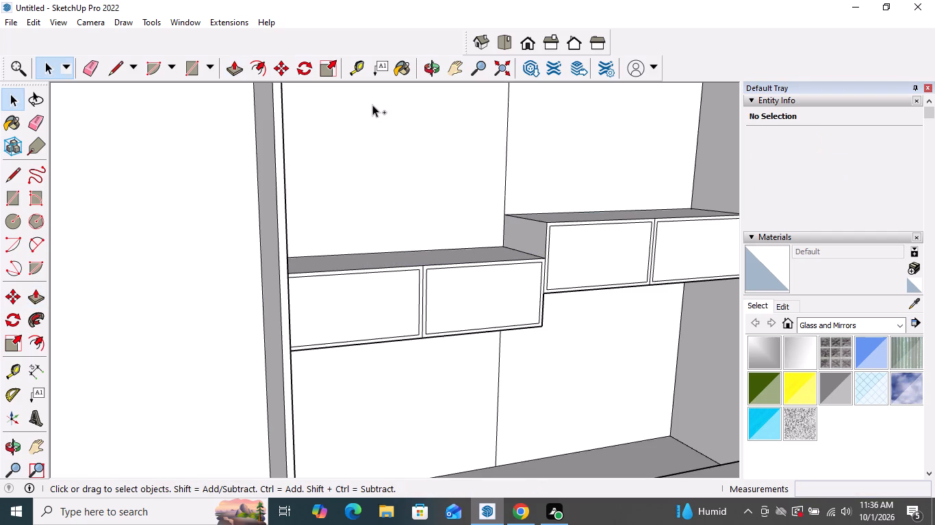
{"action": "key", "text": "ctrl+z"}
{"action": "key", "text": "ctrl+z"}
{"action": "key", "text": "ctrl+z"}
{"action": "key", "text": "ctrl+z"}
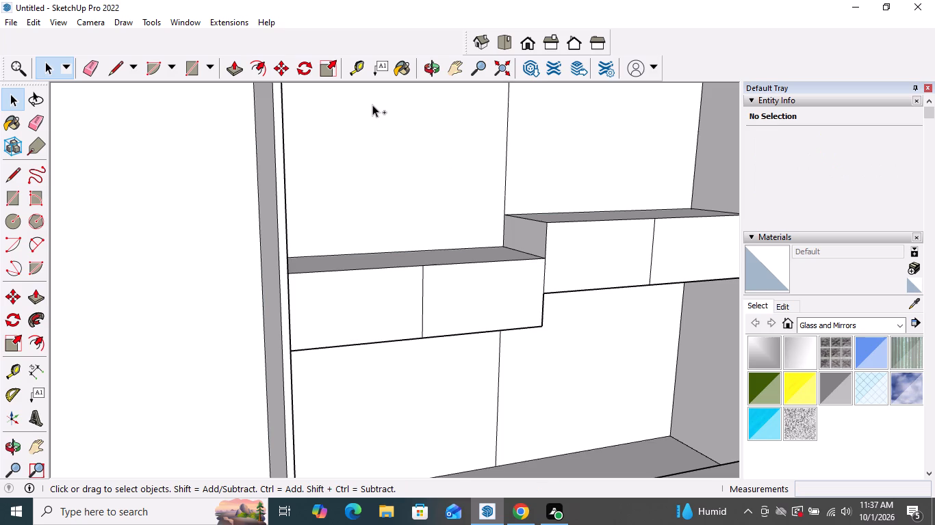
{"action": "key", "text": "ctrl+z"}
{"action": "key", "text": "ctrl+z"}
{"action": "key", "text": "ctrl+z"}
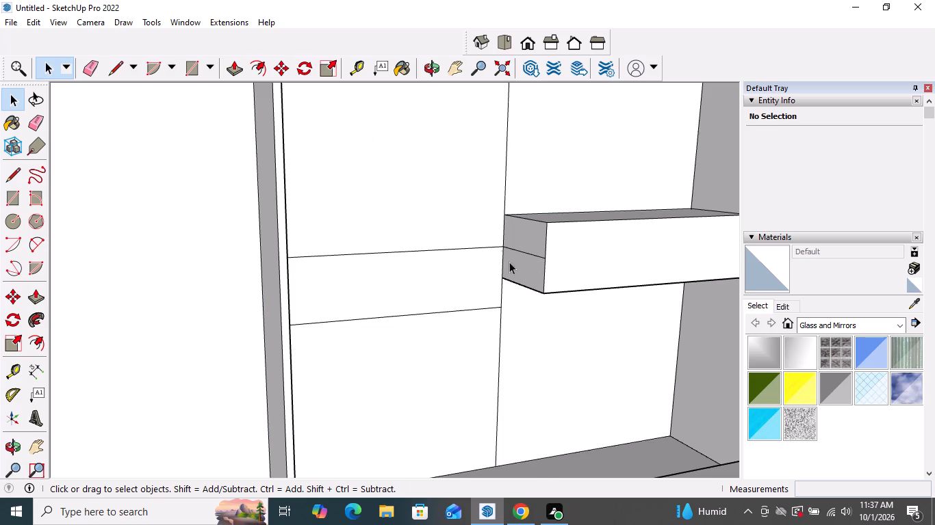
Erase the horizontal line across the exposed side face of the right drawer box.
{"action": "left_click", "coordinate": [43, 125]}
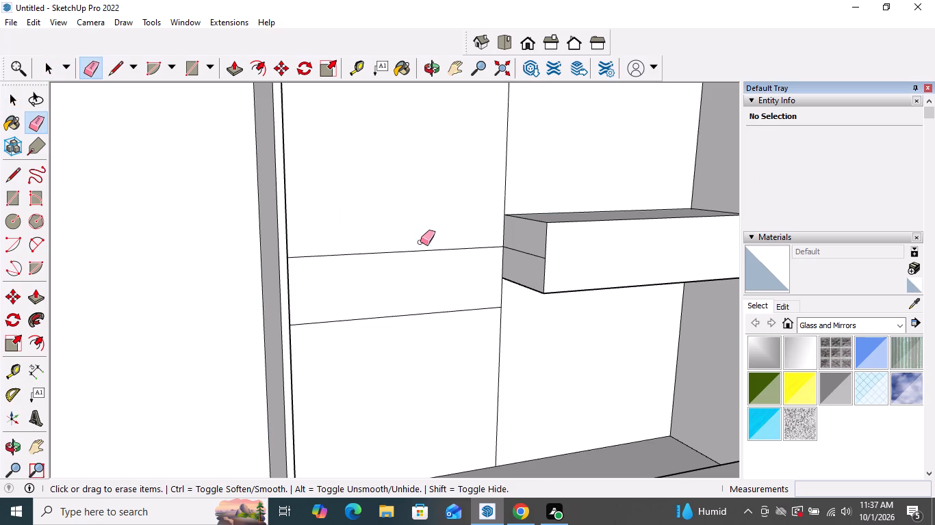
{"action": "left_click", "coordinate": [530, 254]}
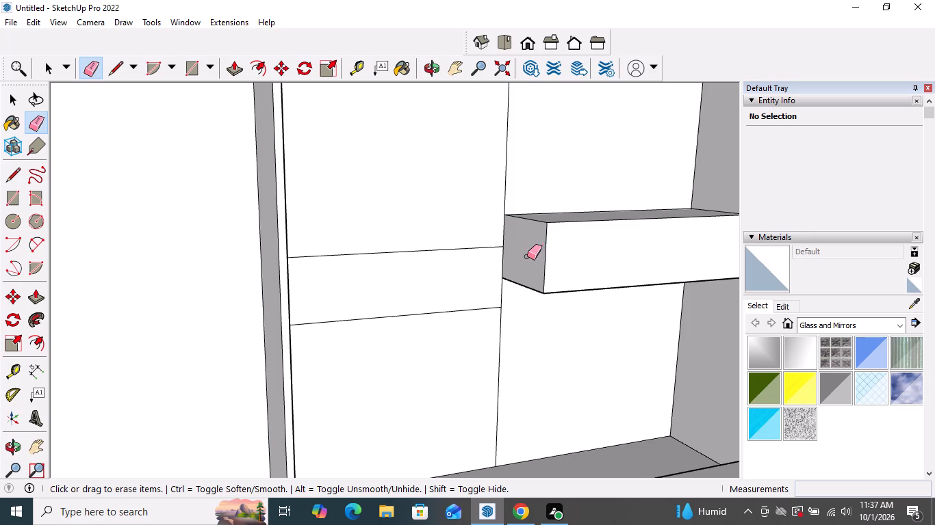
Push the right drawer box's exposed side face inward about 1 11/16", away from the central dividing line.
{"action": "middle_click_drag", "start_coordinate": [509, 277], "coordinate": [465, 277]}
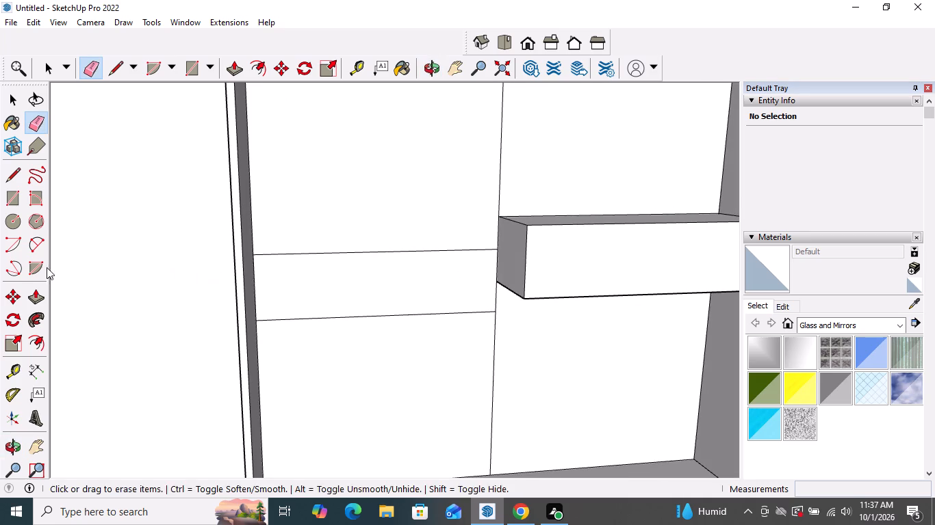
{"action": "left_click", "coordinate": [43, 295]}
{"action": "scroll", "coordinate": [521, 247], "scroll_direction": "up", "scroll_amount": 3}
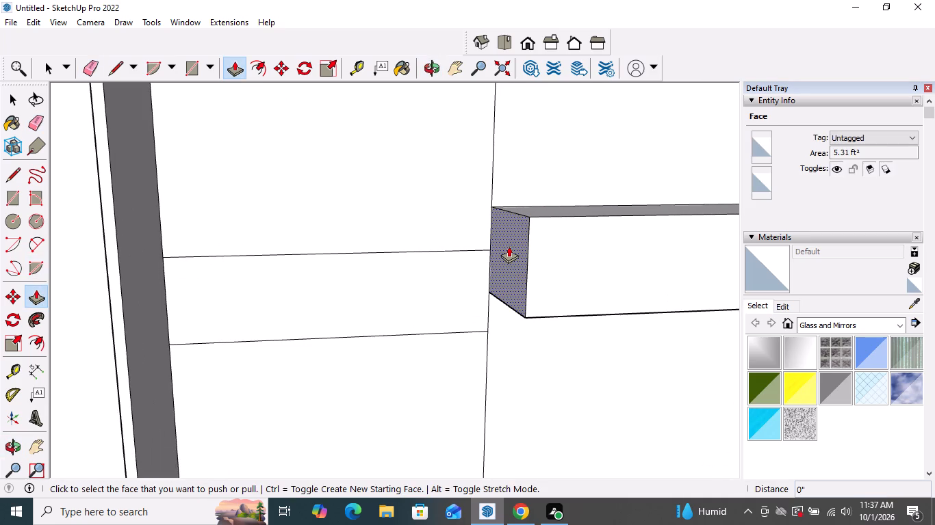
{"action": "left_click", "coordinate": [509, 246]}
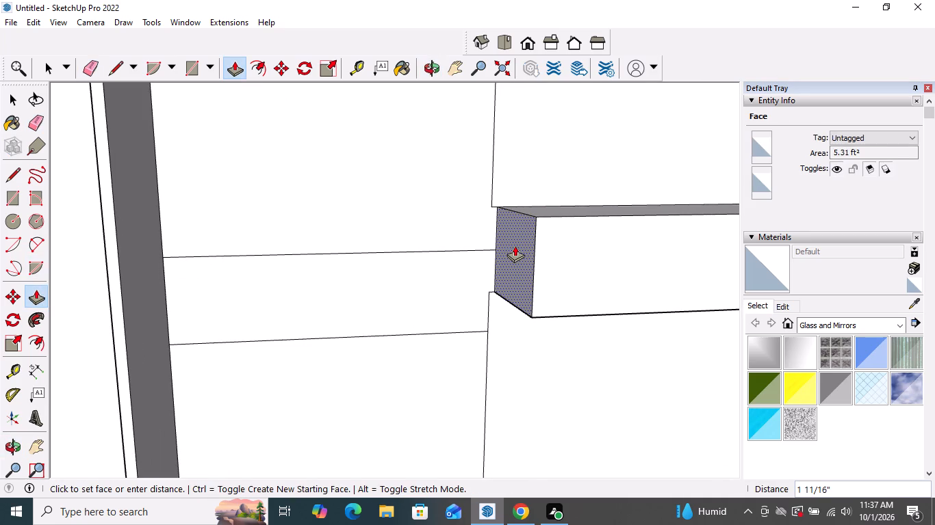
{"action": "left_click", "coordinate": [515, 245]}
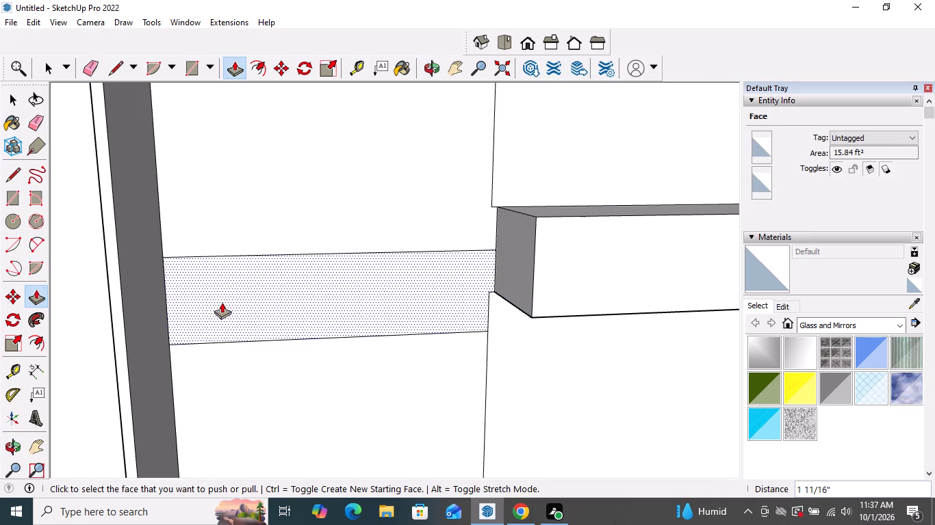
Draw a vertical line about 2' 1 1/8" long beside the right drawer box, closing the gap in the central dividing line.
{"action": "left_click", "coordinate": [16, 181]}
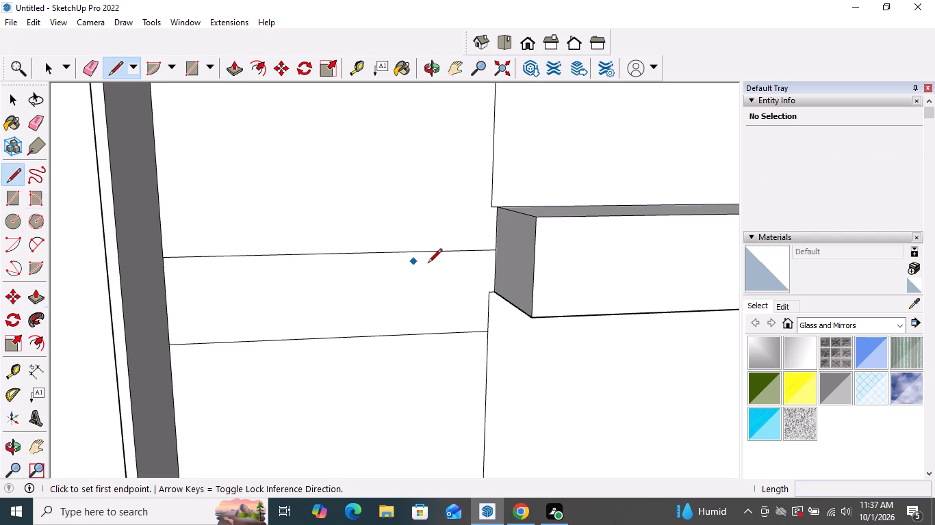
{"action": "scroll", "coordinate": [506, 293], "scroll_direction": "up", "scroll_amount": 3}
{"action": "left_click", "coordinate": [483, 290]}
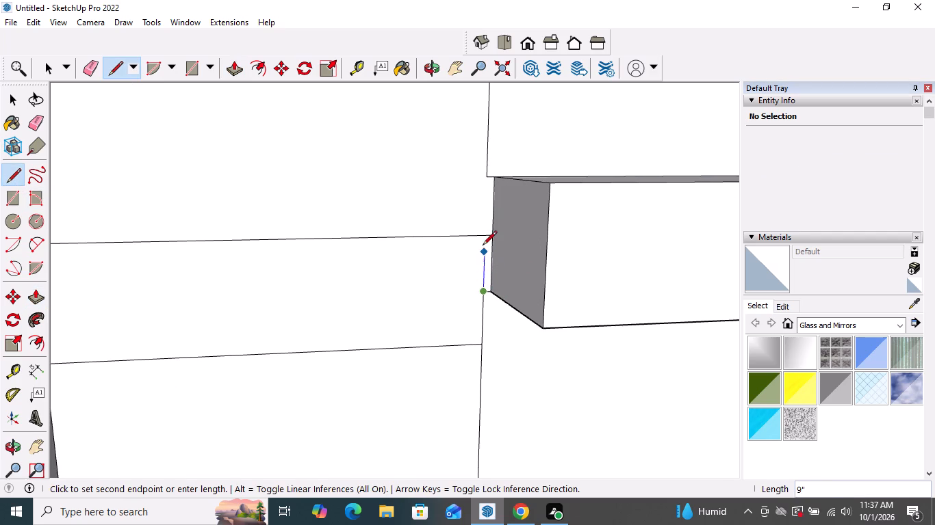
{"action": "left_click", "coordinate": [487, 175]}
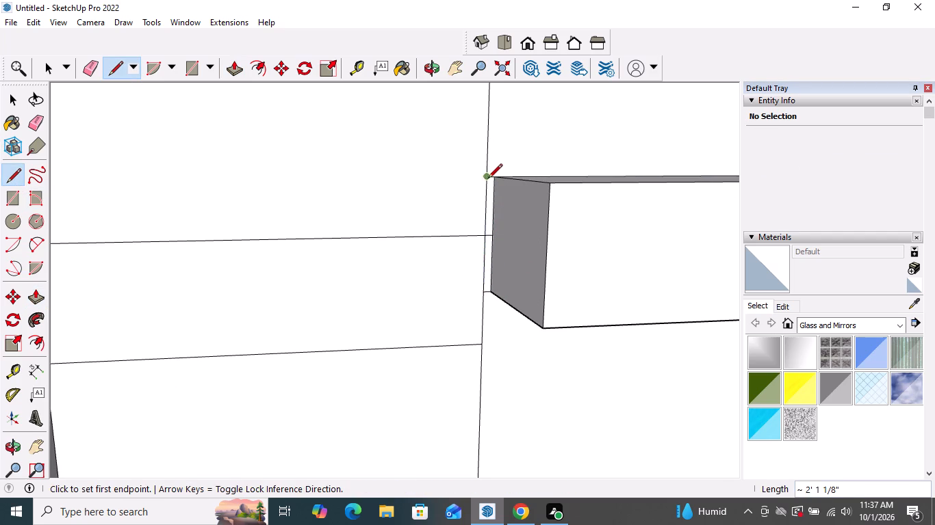
Erase the three short horizontal lines between the central dividing line and the right drawer box.
{"action": "scroll", "coordinate": [459, 191], "scroll_direction": "down", "scroll_amount": 3}
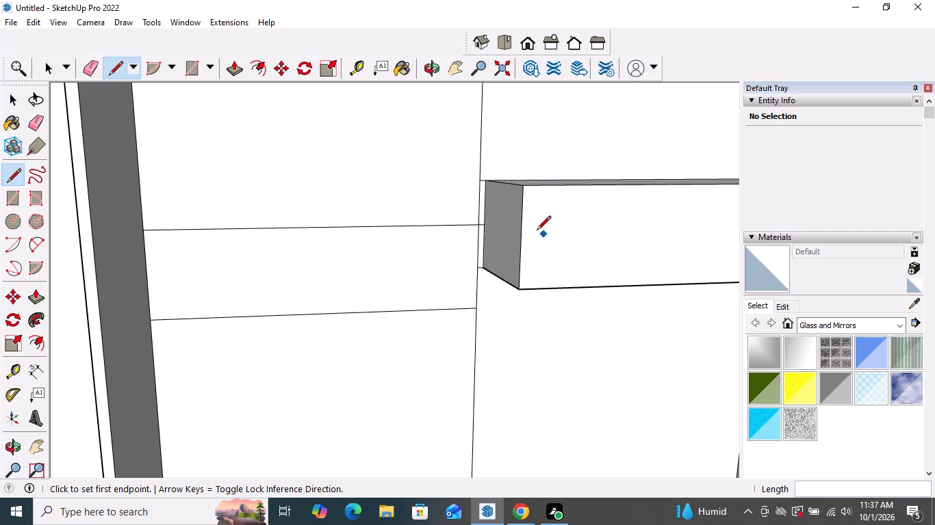
{"action": "left_click", "coordinate": [38, 123]}
{"action": "scroll", "coordinate": [466, 231], "scroll_direction": "up", "scroll_amount": 4}
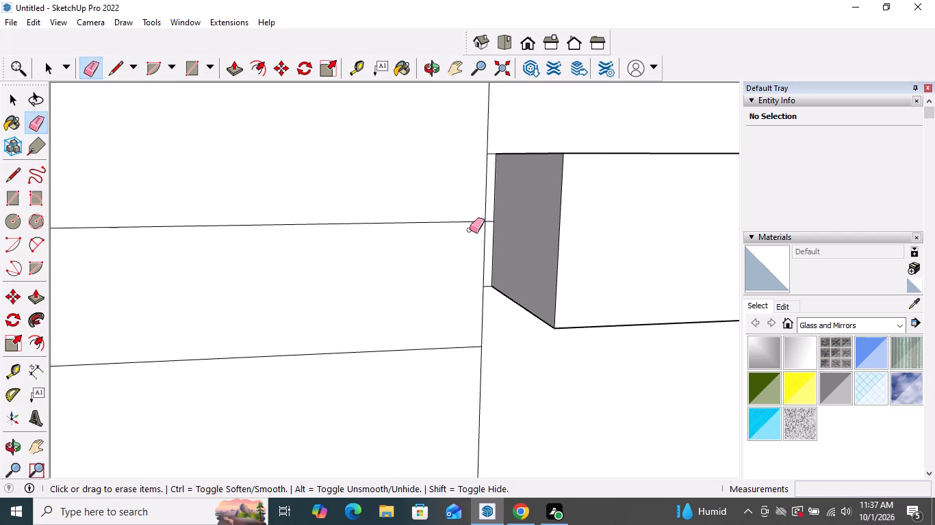
{"action": "scroll", "coordinate": [537, 234], "scroll_direction": "up", "scroll_amount": 3}
{"action": "left_click", "coordinate": [480, 218]}
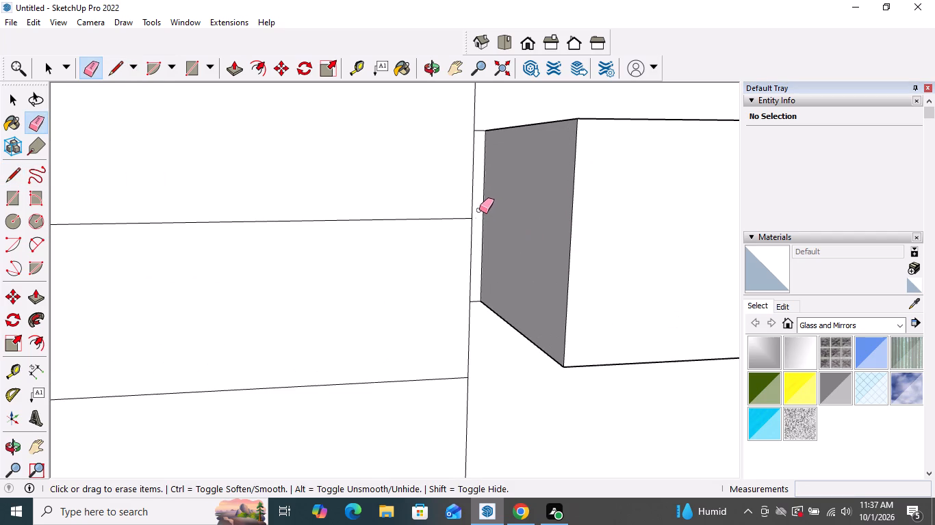
{"action": "left_click", "coordinate": [478, 130]}
{"action": "left_click", "coordinate": [474, 300]}
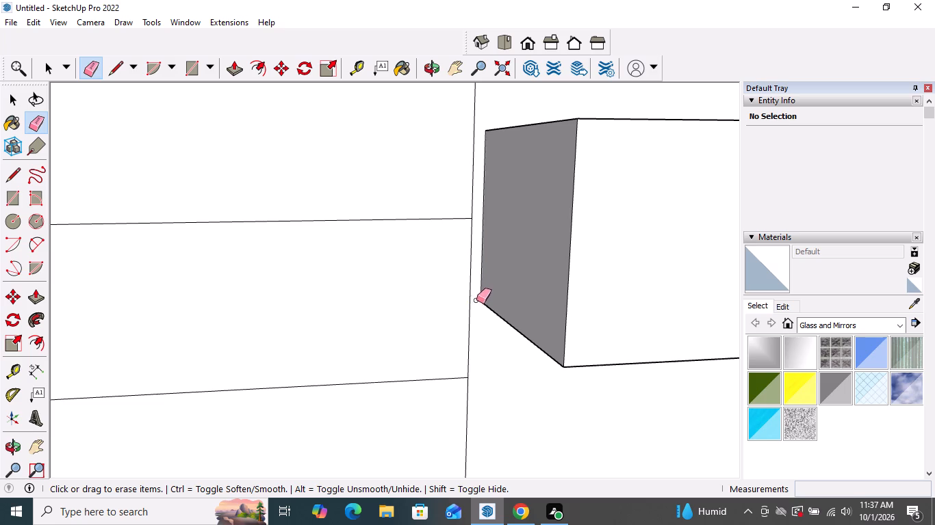
Extrude the left drawer strip about 2' 6 7/16" outward, flush with the right drawer box's front face.
{"action": "scroll", "coordinate": [493, 251], "scroll_direction": "down", "scroll_amount": 8}
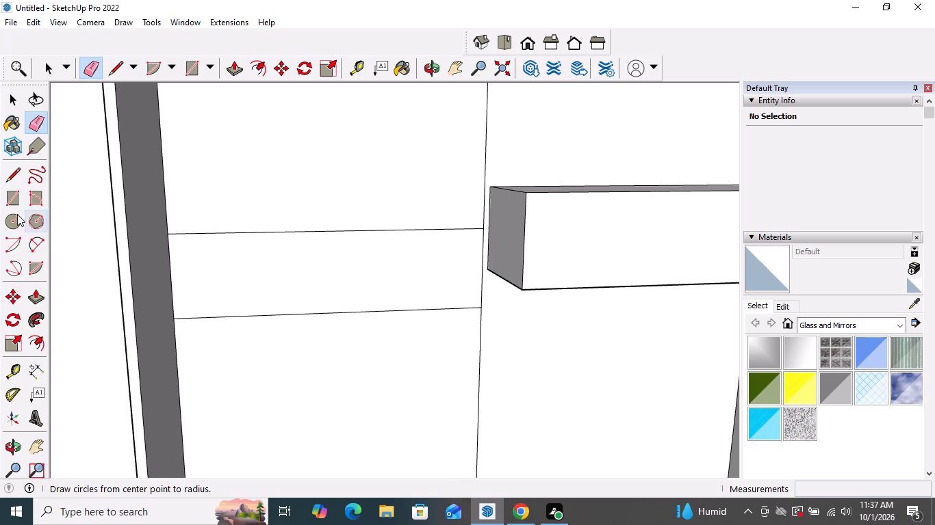
{"action": "left_click", "coordinate": [36, 294]}
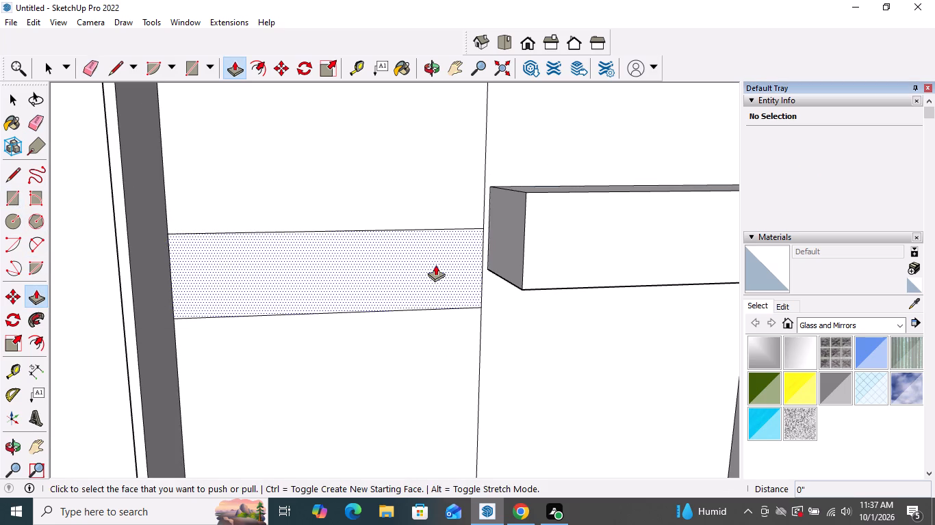
{"action": "left_click", "coordinate": [435, 265]}
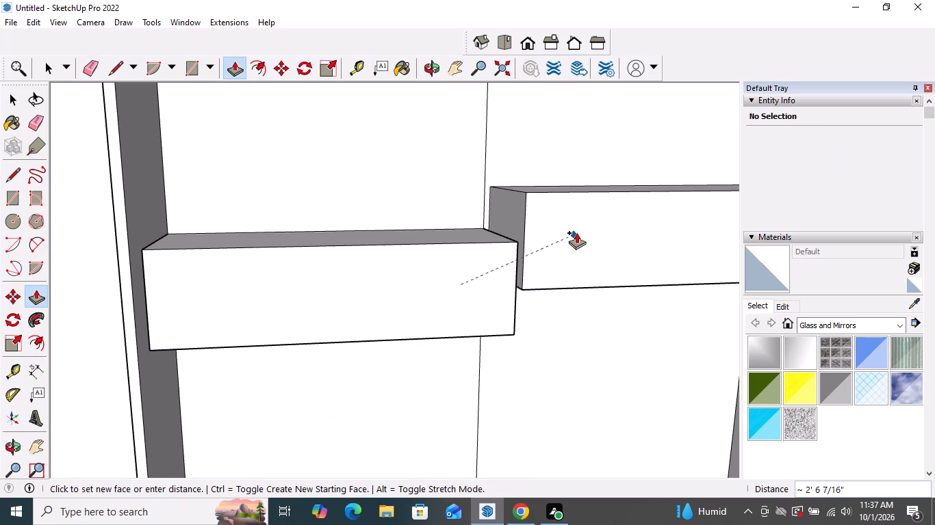
{"action": "left_click", "coordinate": [576, 231]}
Draw a vertical line about 6' 9 3/4" long from the right drawer box's lower back corner down to the recess's base.
{"action": "middle_click_drag", "start_coordinate": [529, 232], "coordinate": [439, 200]}
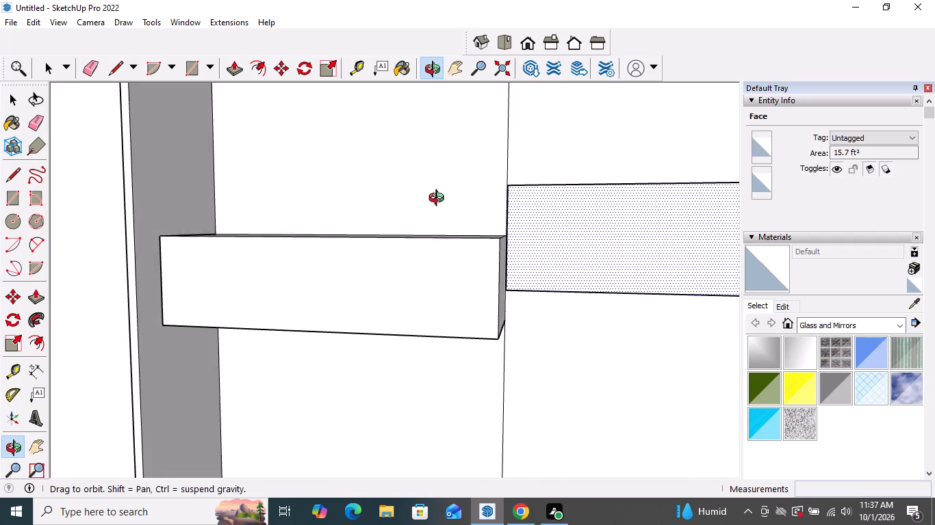
{"action": "middle_click_drag", "start_coordinate": [439, 200], "coordinate": [447, 191]}
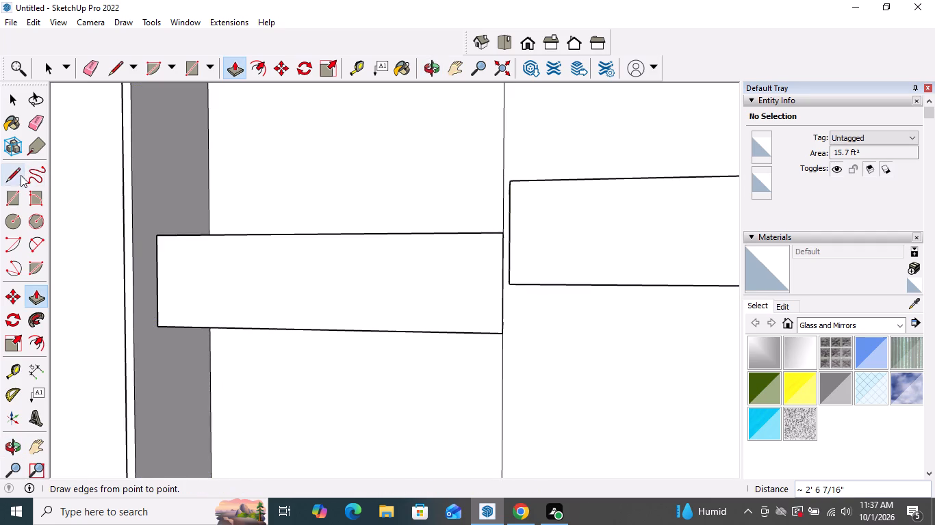
{"action": "left_click", "coordinate": [12, 176]}
{"action": "middle_click_drag", "start_coordinate": [602, 338], "coordinate": [606, 296]}
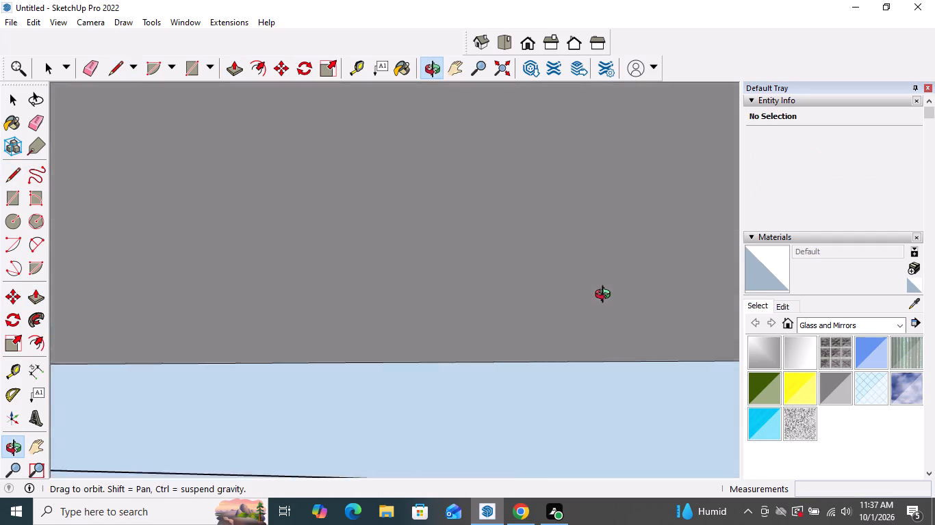
{"action": "middle_click_drag", "start_coordinate": [606, 296], "coordinate": [606, 297]}
{"action": "scroll", "coordinate": [510, 312], "scroll_direction": "up", "scroll_amount": 7}
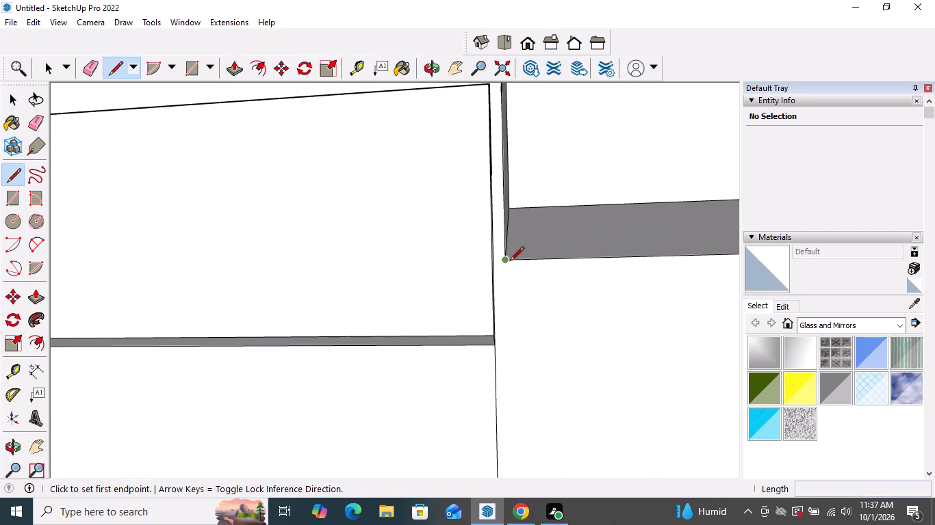
{"action": "left_click", "coordinate": [509, 260]}
{"action": "scroll", "coordinate": [533, 325], "scroll_direction": "down", "scroll_amount": 3}
{"action": "middle_click_drag", "start_coordinate": [535, 342], "coordinate": [533, 365]}
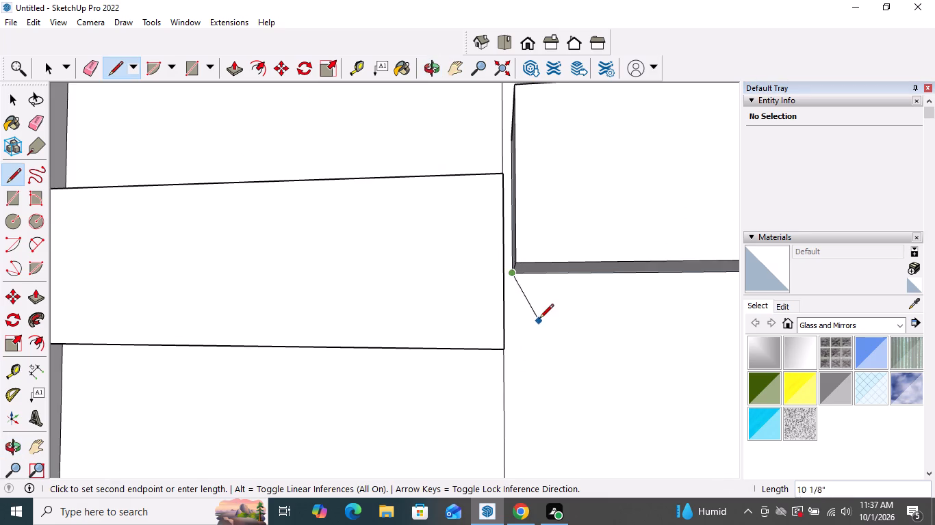
{"action": "scroll", "coordinate": [539, 319], "scroll_direction": "down", "scroll_amount": 9}
{"action": "middle_click_drag", "start_coordinate": [539, 329], "coordinate": [533, 470]}
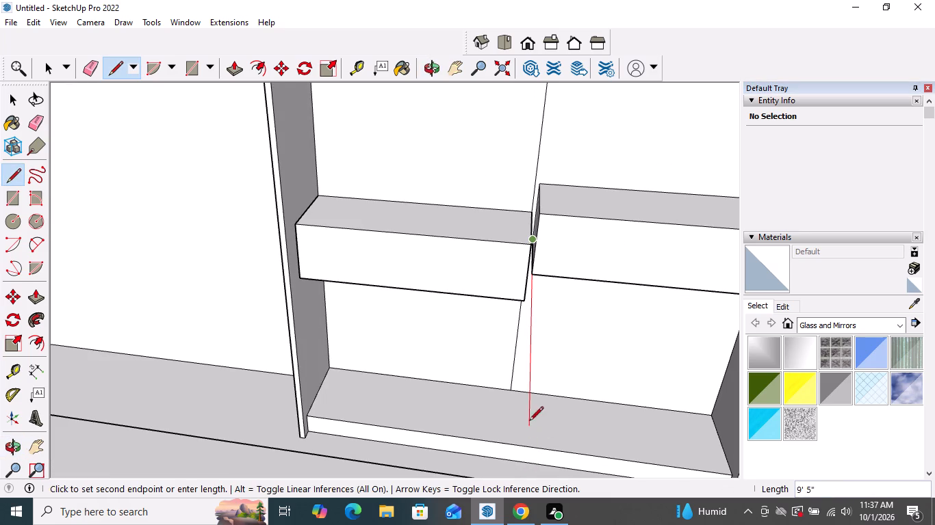
{"action": "scroll", "coordinate": [517, 397], "scroll_direction": "up", "scroll_amount": 5}
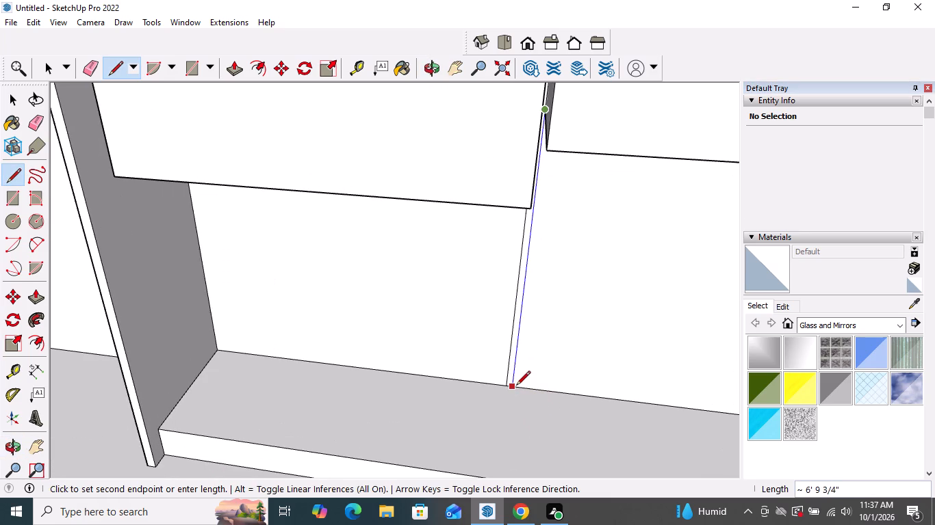
{"action": "left_click", "coordinate": [515, 386]}
Draw a vertical line about 6' 9" long from the right drawer box's upper back corner up to the recess's top.
{"action": "scroll", "coordinate": [546, 433], "scroll_direction": "down", "scroll_amount": 7}
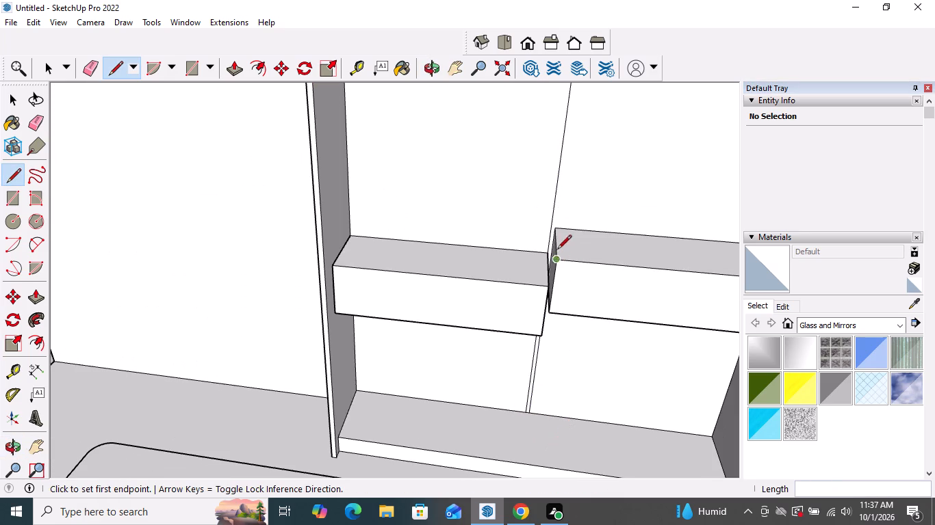
{"action": "left_click", "coordinate": [555, 226]}
{"action": "scroll", "coordinate": [589, 338], "scroll_direction": "down", "scroll_amount": 5}
{"action": "middle_click_drag", "start_coordinate": [589, 338], "coordinate": [593, 297]}
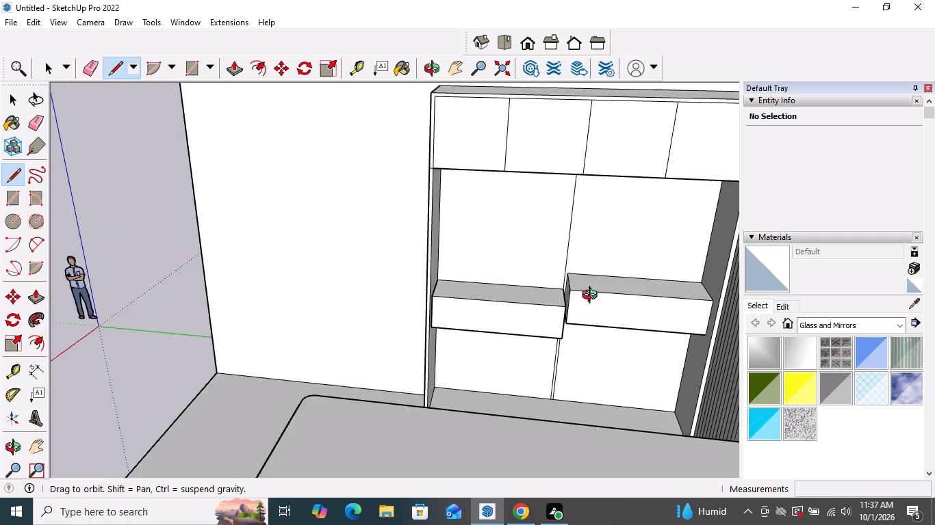
{"action": "middle_click_drag", "start_coordinate": [593, 297], "coordinate": [604, 222]}
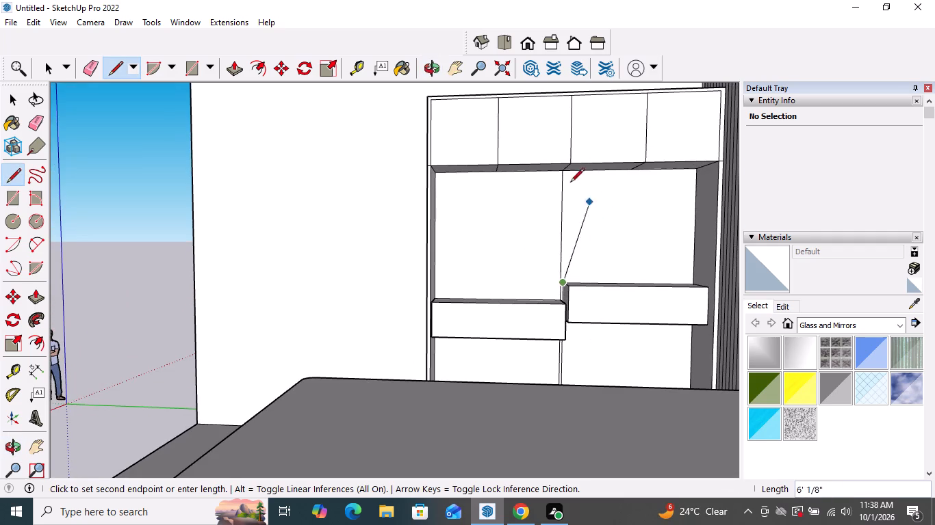
{"action": "scroll", "coordinate": [559, 174], "scroll_direction": "up", "scroll_amount": 12}
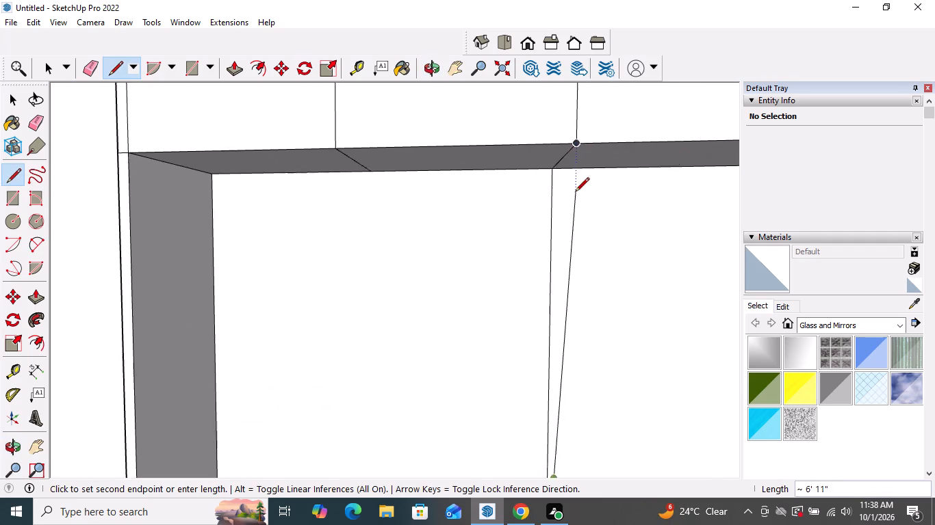
{"action": "scroll", "coordinate": [552, 167], "scroll_direction": "up", "scroll_amount": 3}
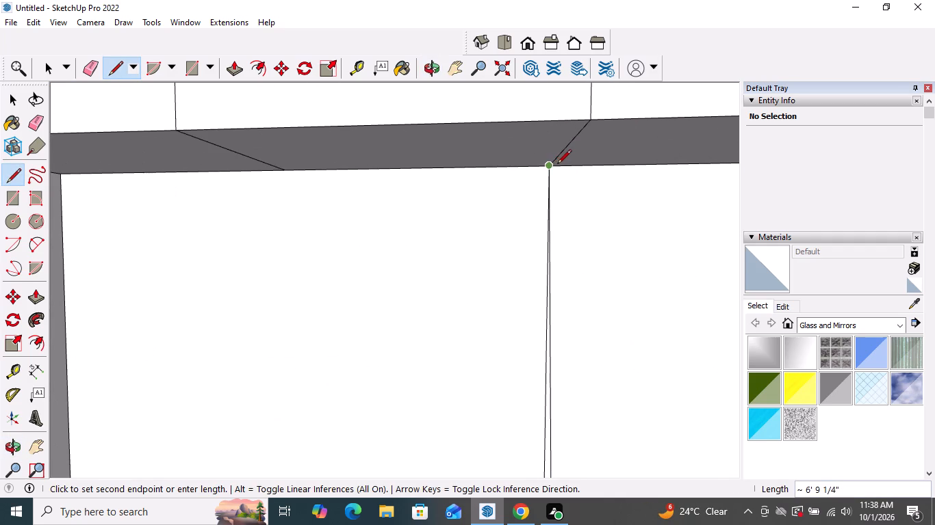
{"action": "left_click", "coordinate": [561, 163]}
{"action": "key", "text": "space"}
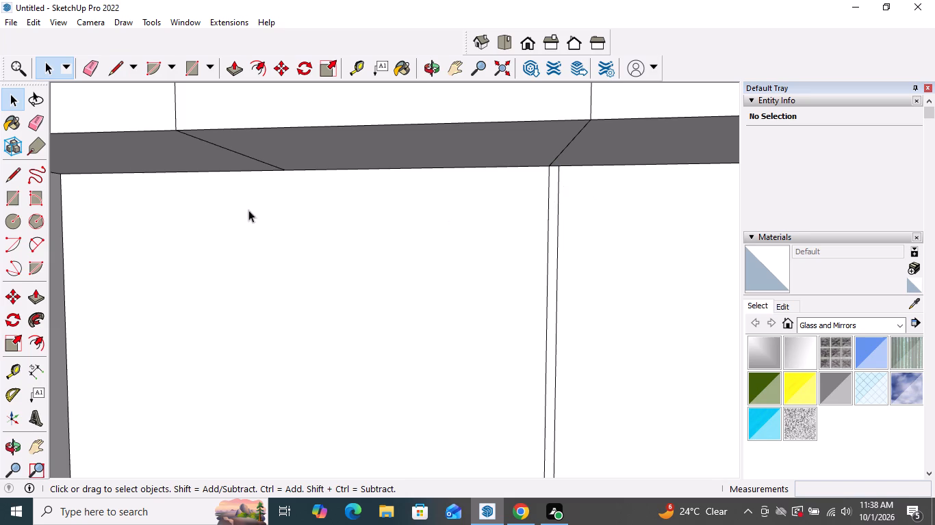
Extrude the narrow strip above the drawer boxes, along the central dividing line, about 2' 6 7/16" outward to the right drawer box's front face.
{"action": "left_click", "coordinate": [45, 296]}
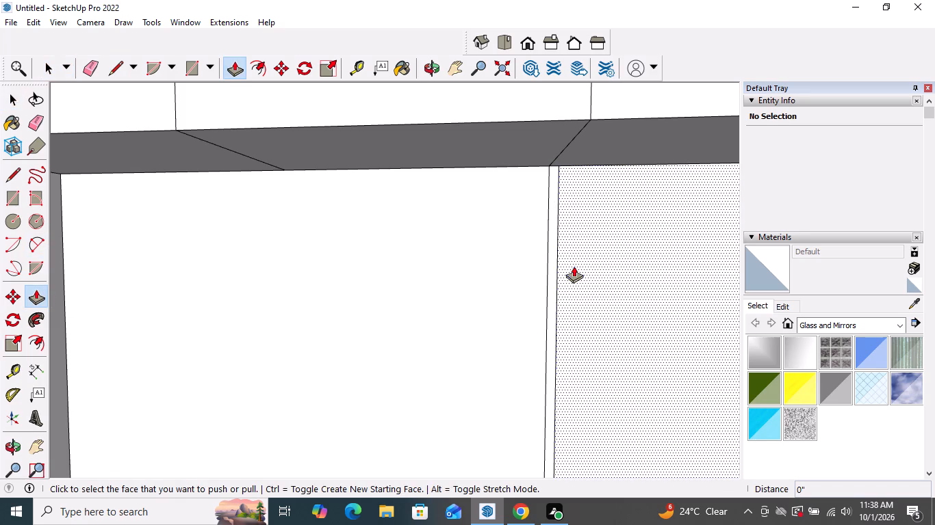
{"action": "left_click", "coordinate": [549, 270]}
{"action": "scroll", "coordinate": [549, 270], "scroll_direction": "down", "scroll_amount": 10}
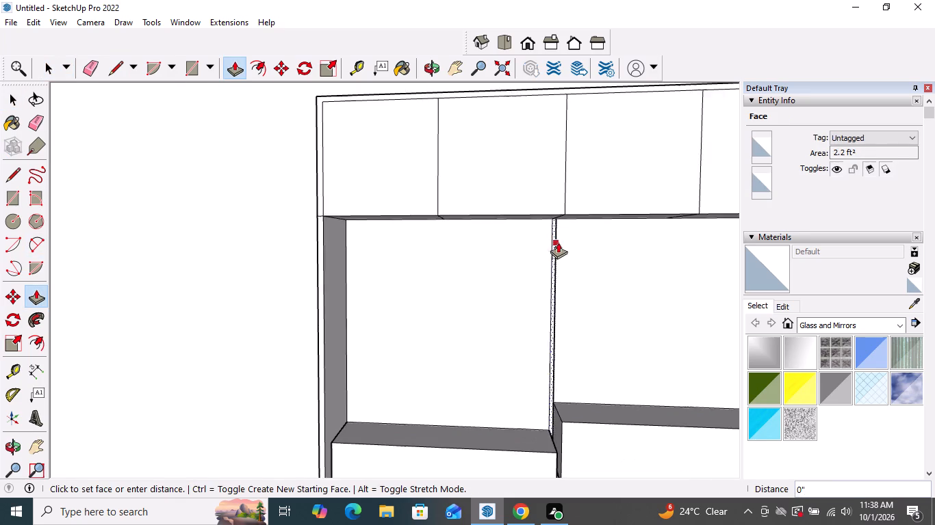
{"action": "scroll", "coordinate": [559, 237], "scroll_direction": "down", "scroll_amount": 5}
{"action": "middle_click_drag", "start_coordinate": [565, 245], "coordinate": [658, 244]}
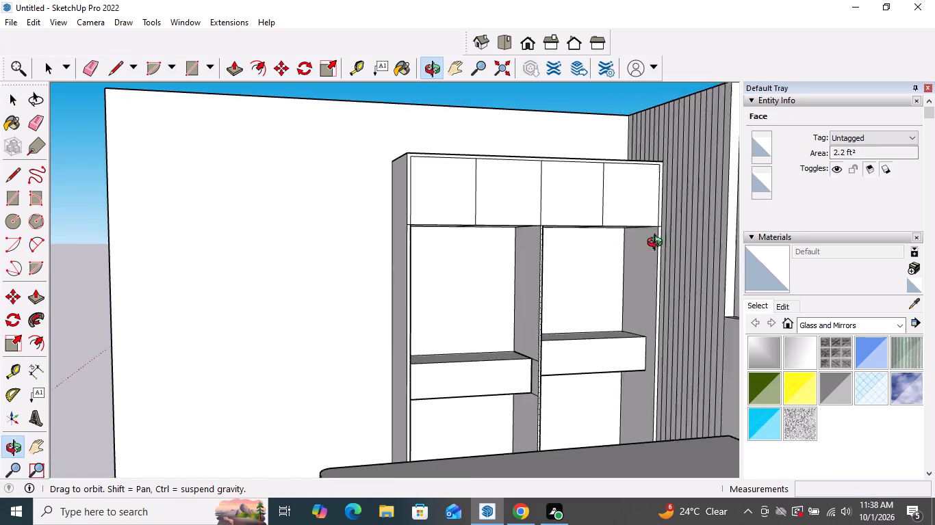
{"action": "middle_click_drag", "start_coordinate": [658, 244], "coordinate": [693, 243]}
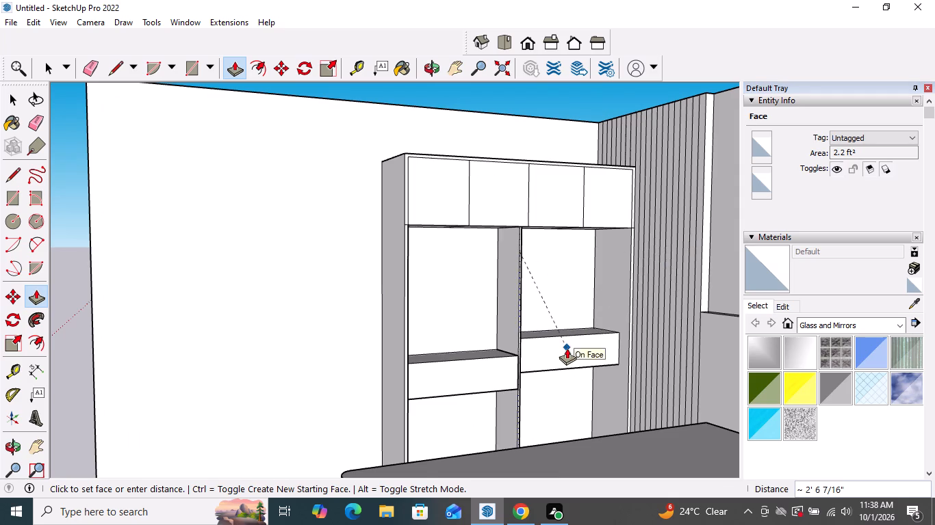
{"action": "left_click", "coordinate": [567, 348]}
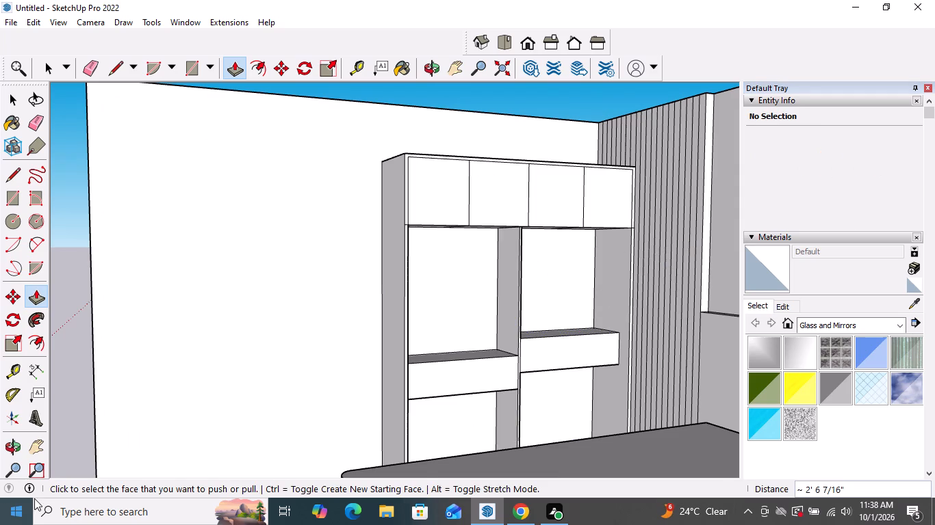
{"action": "key", "text": "space"}
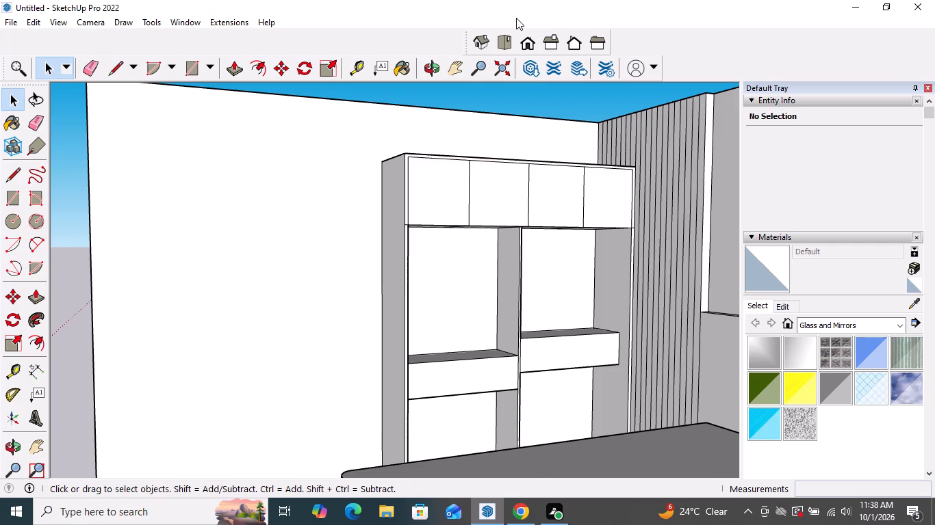
Draw a 15' 8 7/16" horizontal line on the blank wall from the cabinet's top back corner to the wall's free edge.
{"action": "scroll", "coordinate": [468, 186], "scroll_direction": "down", "scroll_amount": 3}
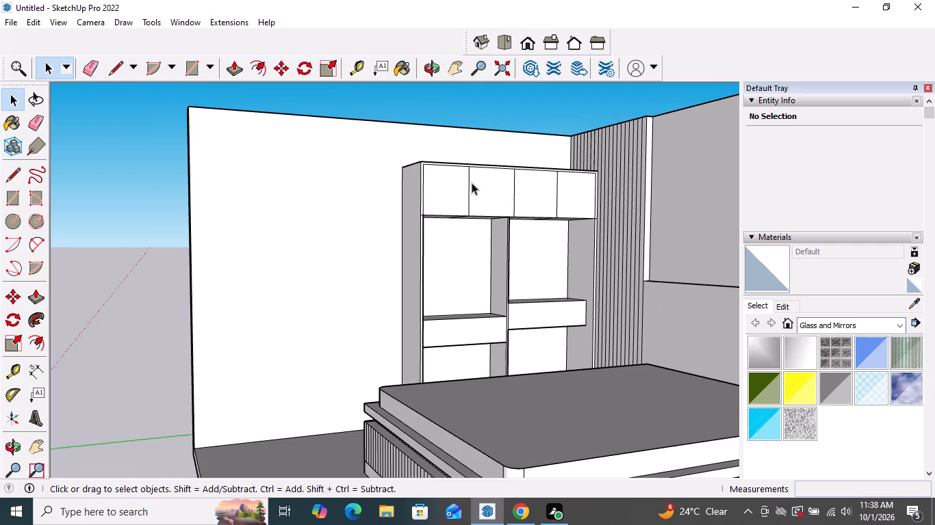
{"action": "scroll", "coordinate": [506, 234], "scroll_direction": "down", "scroll_amount": 2}
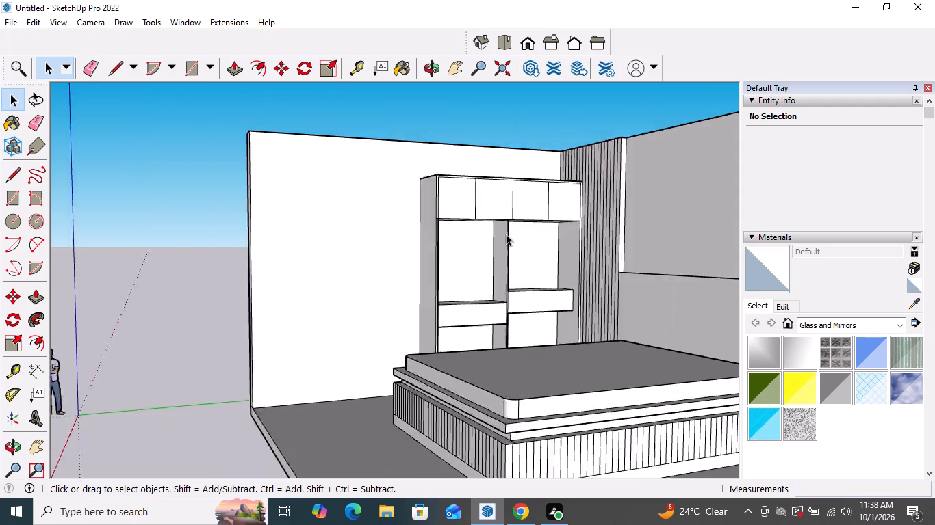
{"action": "scroll", "coordinate": [506, 234], "scroll_direction": "down", "scroll_amount": 5}
{"action": "middle_click_drag", "start_coordinate": [447, 270], "coordinate": [458, 274]}
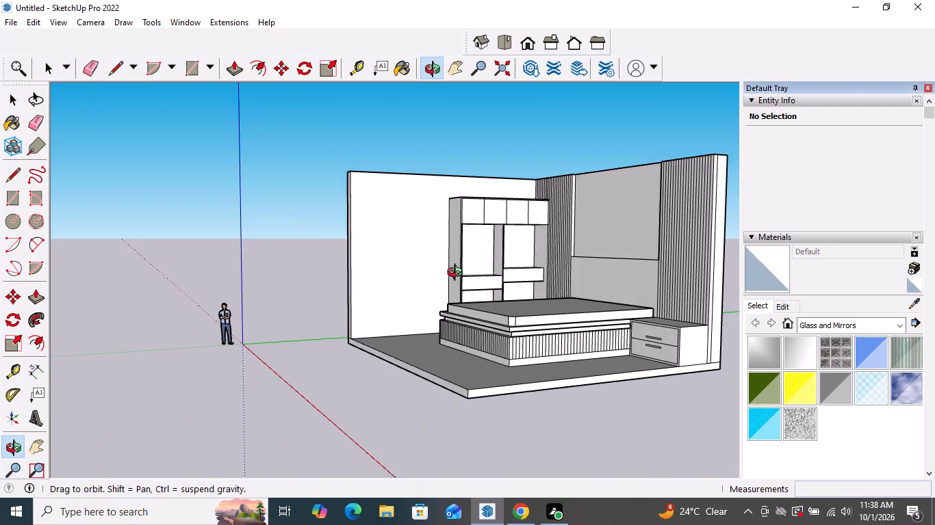
{"action": "middle_click_drag", "start_coordinate": [458, 274], "coordinate": [467, 274]}
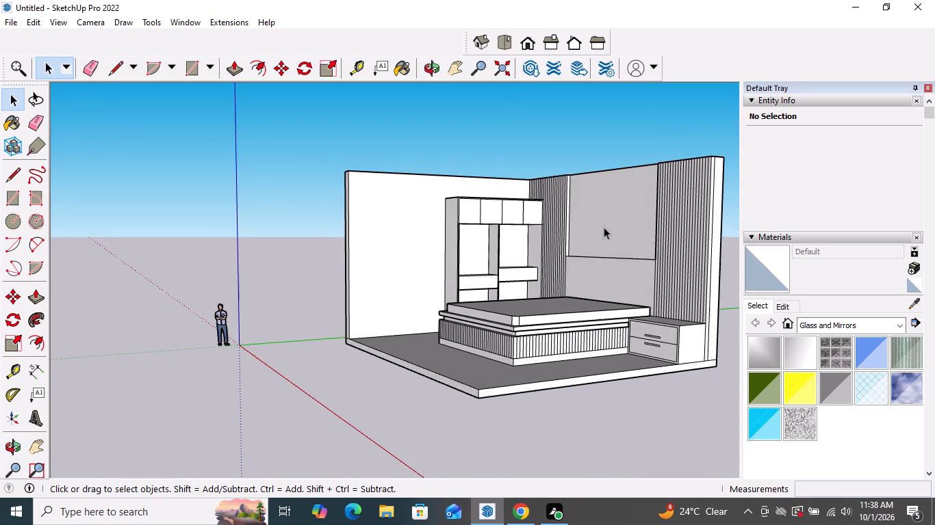
{"action": "left_click", "coordinate": [10, 178]}
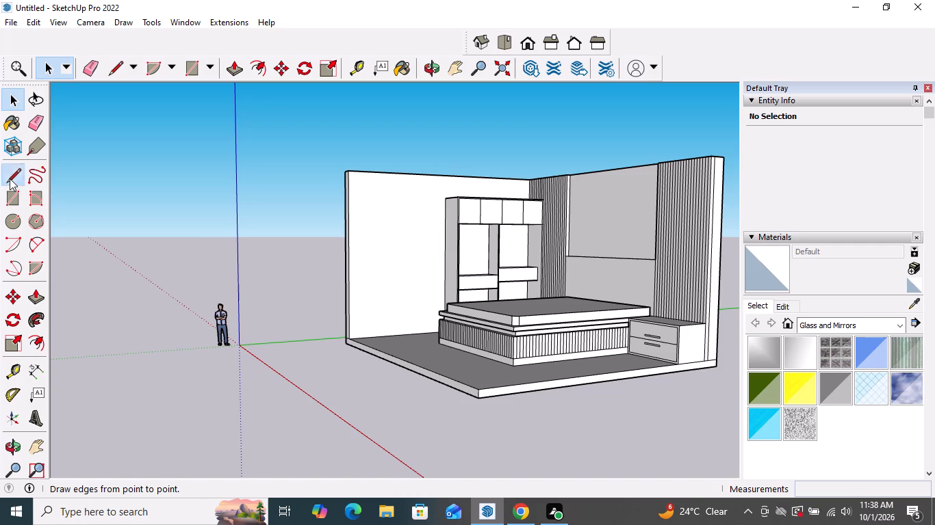
{"action": "scroll", "coordinate": [461, 213], "scroll_direction": "up", "scroll_amount": 6}
{"action": "left_click", "coordinate": [436, 195]}
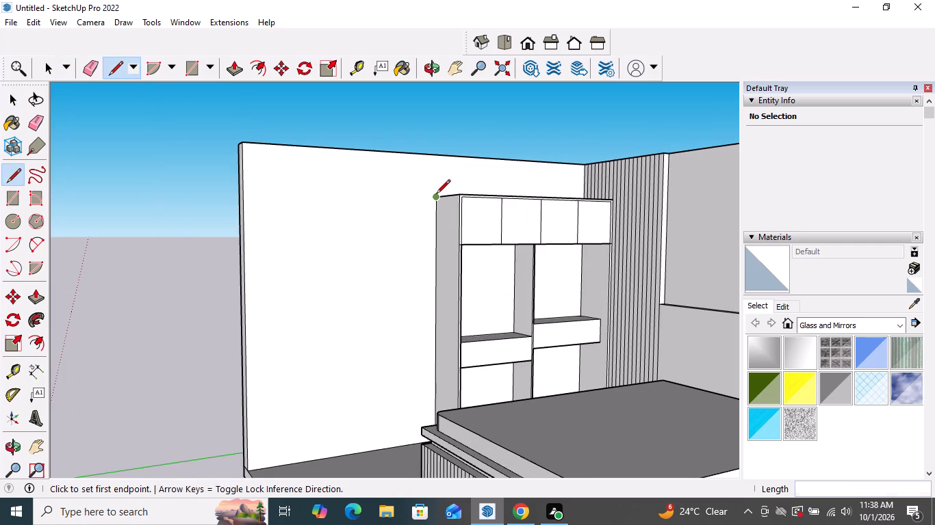
{"action": "left_click", "coordinate": [243, 193]}
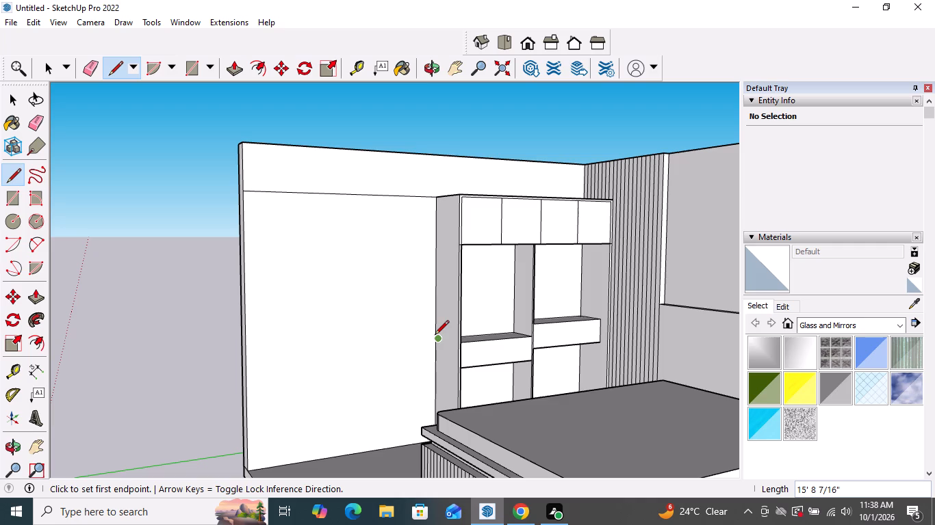
Draw two horizontal lines, each about 15' 11" long, across the blank wall's lower half between the cabinet side and the wall's free edge.
{"action": "left_click", "coordinate": [432, 340]}
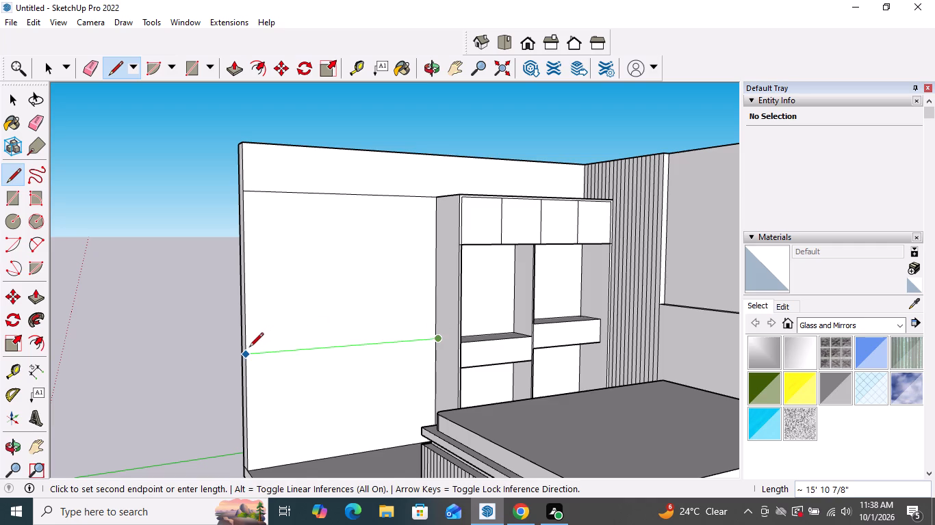
{"action": "left_click", "coordinate": [249, 347]}
{"action": "middle_click_drag", "start_coordinate": [375, 338], "coordinate": [383, 356]}
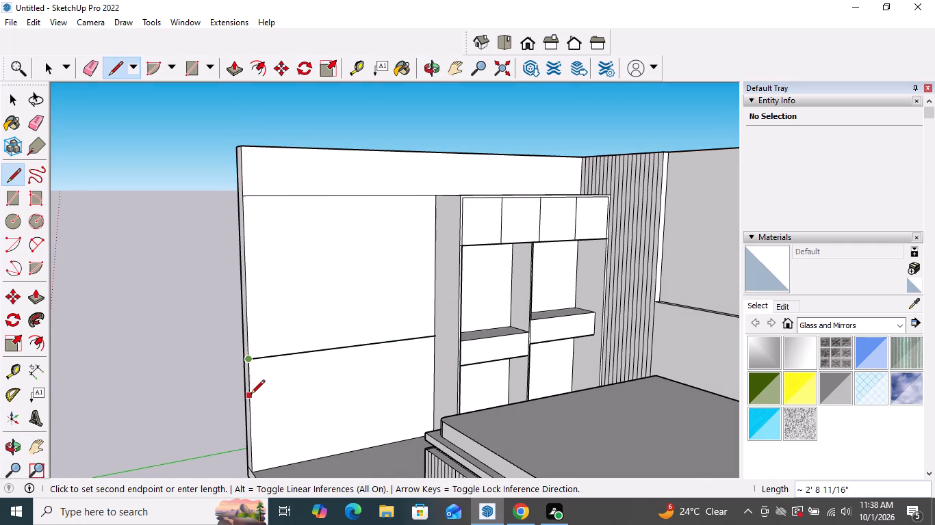
{"action": "left_click_drag", "start_coordinate": [251, 392], "coordinate": [257, 392]}
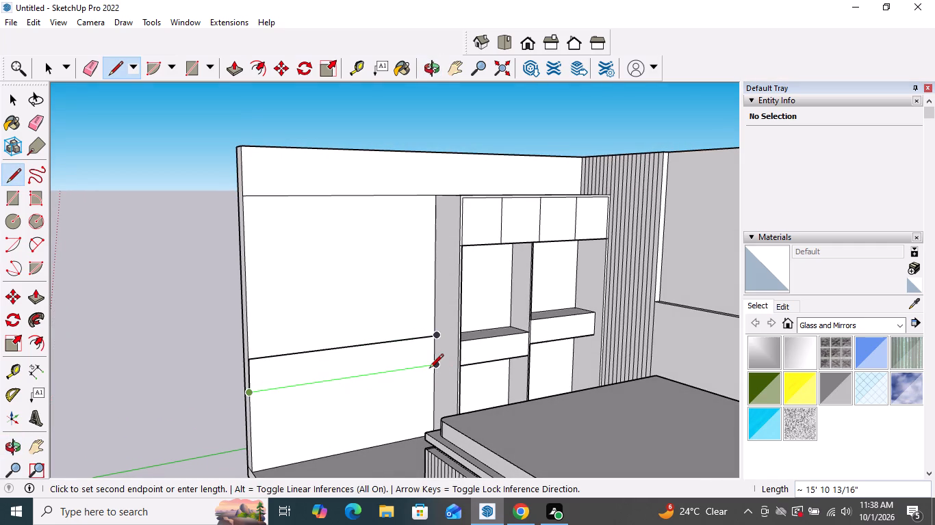
{"action": "left_click", "coordinate": [429, 366]}
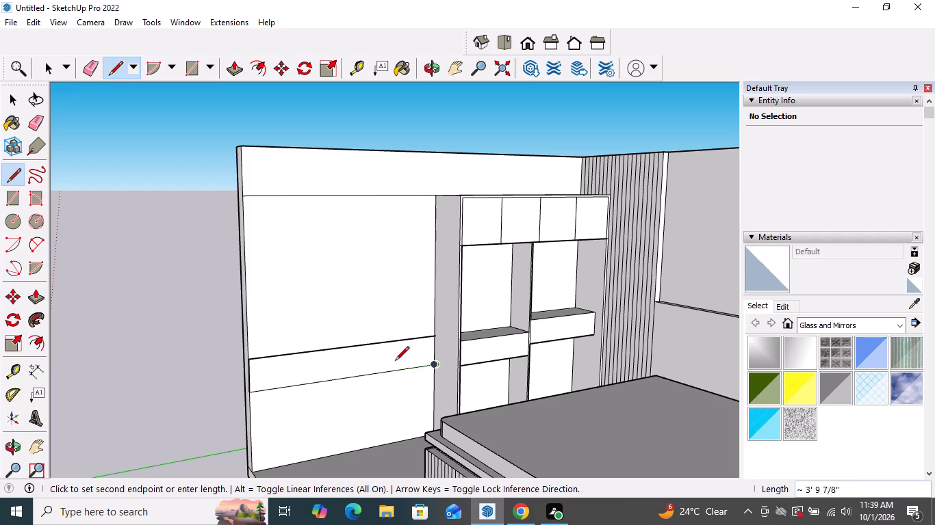
{"action": "key", "text": "space"}
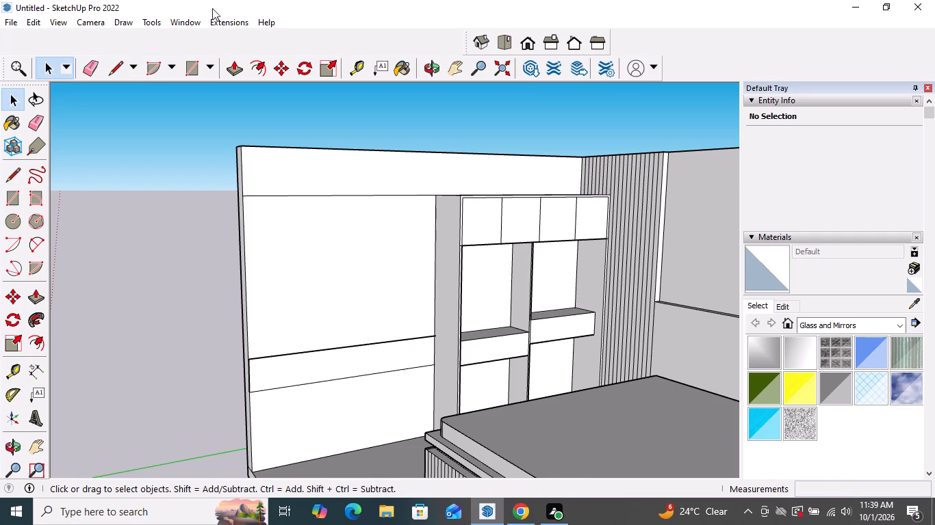
Draw a vertical line about 8' 7 7/8" long from the upper of the two lower-wall lines to the floor, marking a point 1' 3 11/16" above the floor.
{"action": "left_click", "coordinate": [10, 168]}
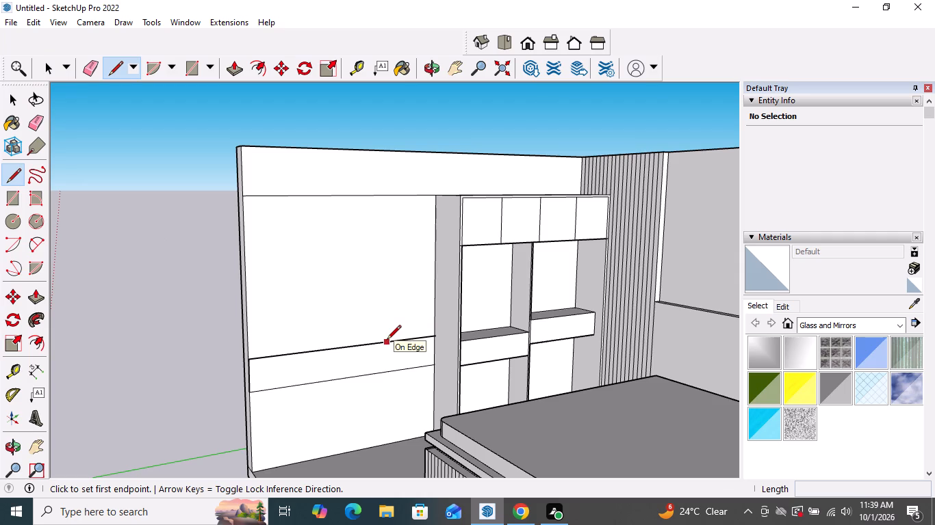
{"action": "left_click", "coordinate": [384, 339]}
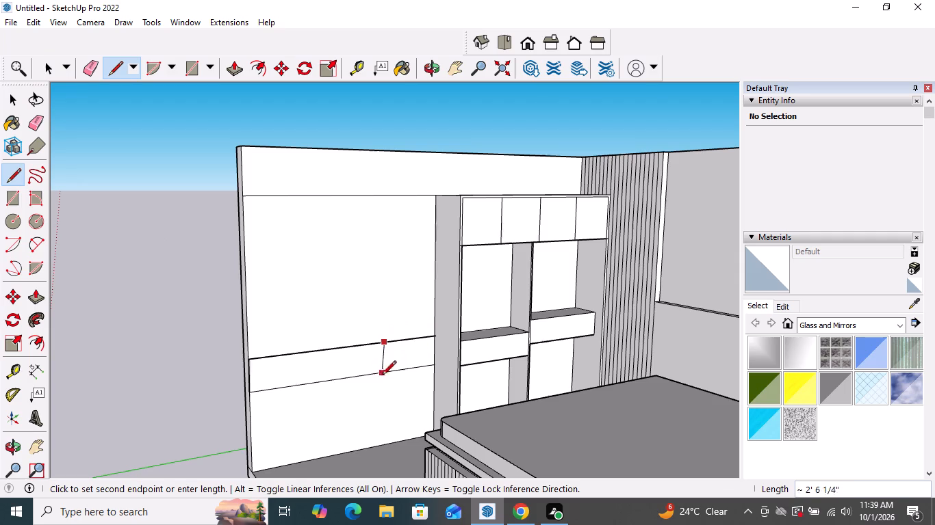
{"action": "left_click", "coordinate": [383, 444]}
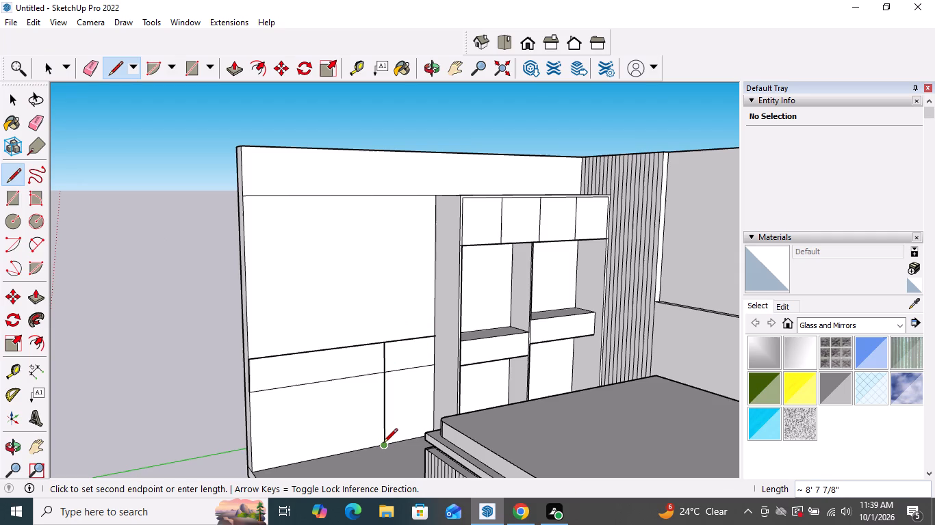
{"action": "left_click", "coordinate": [385, 430]}
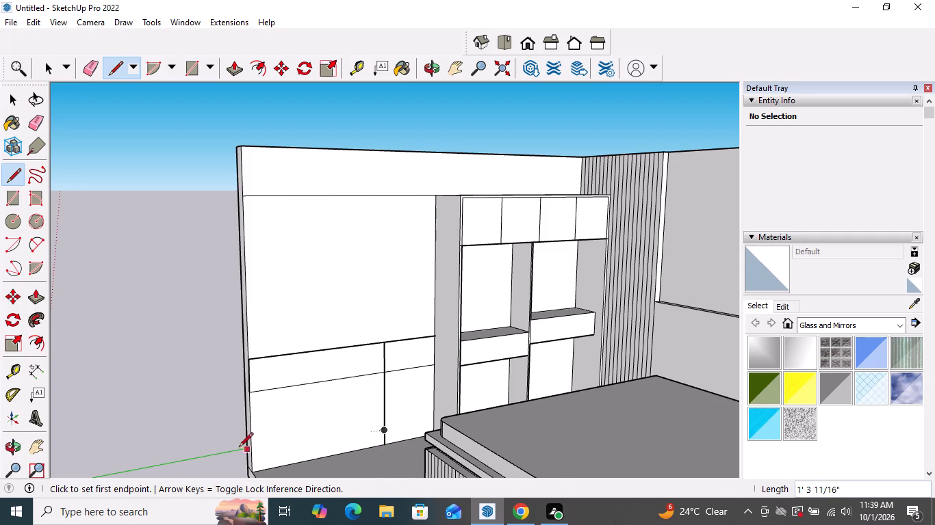
Draw a horizontal line about 10' 11 3/16" long just above the floor, from the wall's free edge to the vertical line, and mark its midpoint.
{"action": "left_click", "coordinate": [253, 455]}
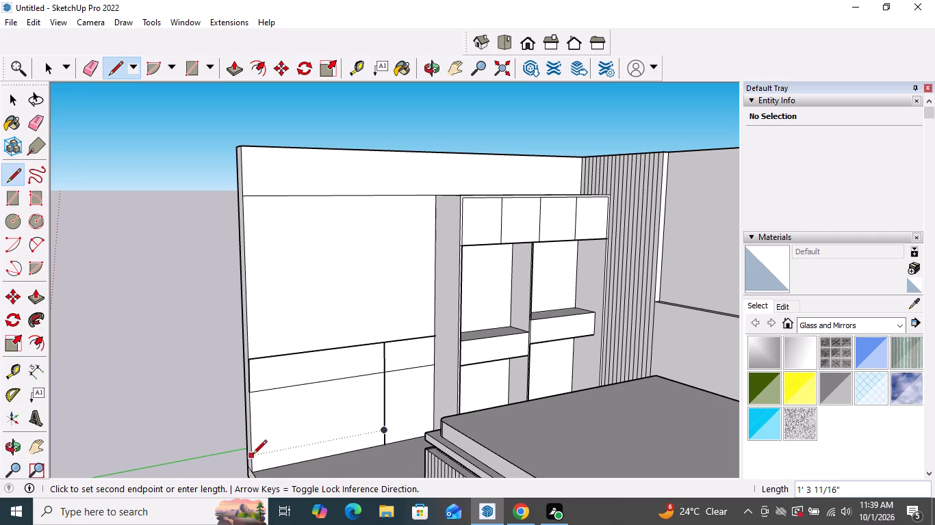
{"action": "left_click", "coordinate": [387, 430]}
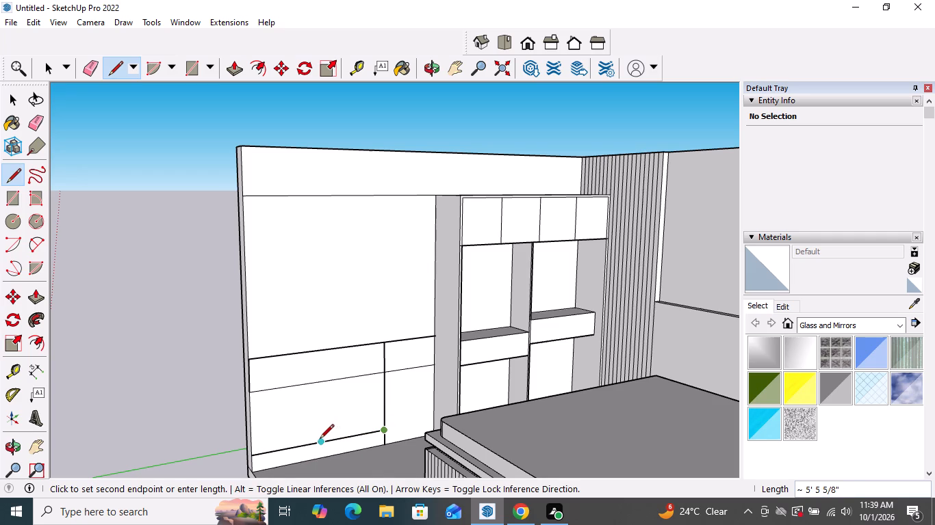
{"action": "left_click", "coordinate": [320, 438]}
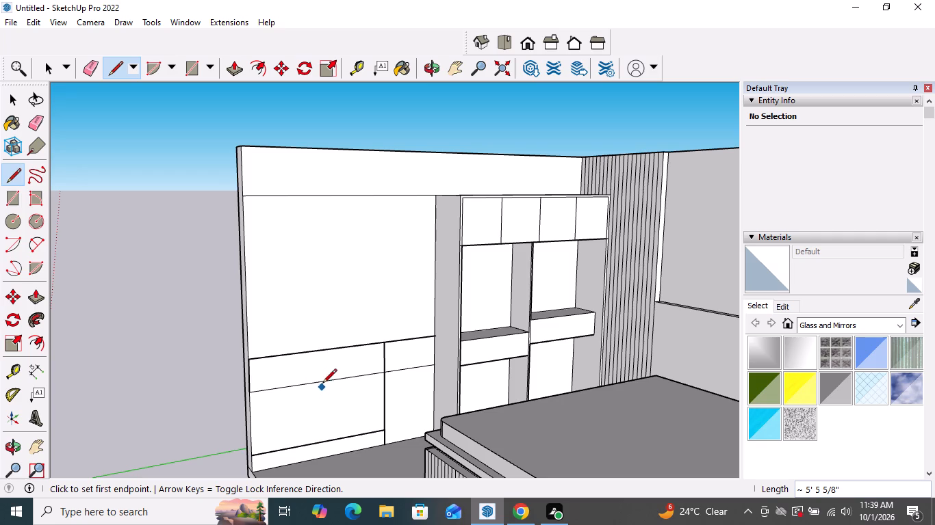
Draw a vertical line about 4' 10" long from the lower mid-wall line down to the midpoint of the line just above the floor.
{"action": "left_click", "coordinate": [321, 379]}
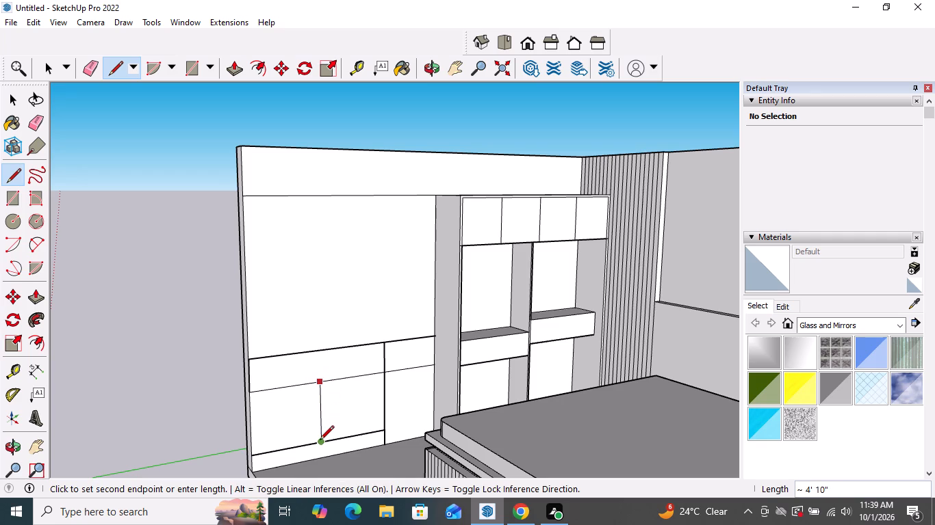
{"action": "left_click", "coordinate": [320, 440]}
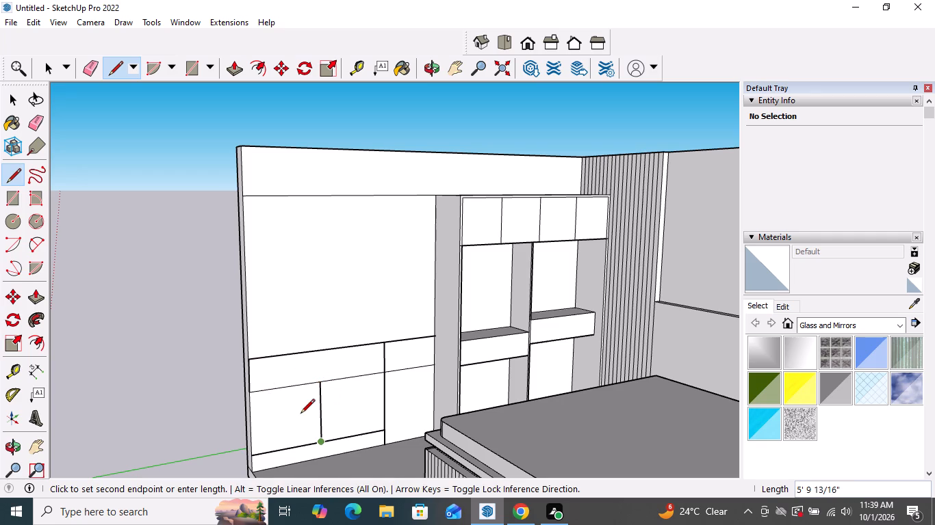
{"action": "key", "text": "space"}
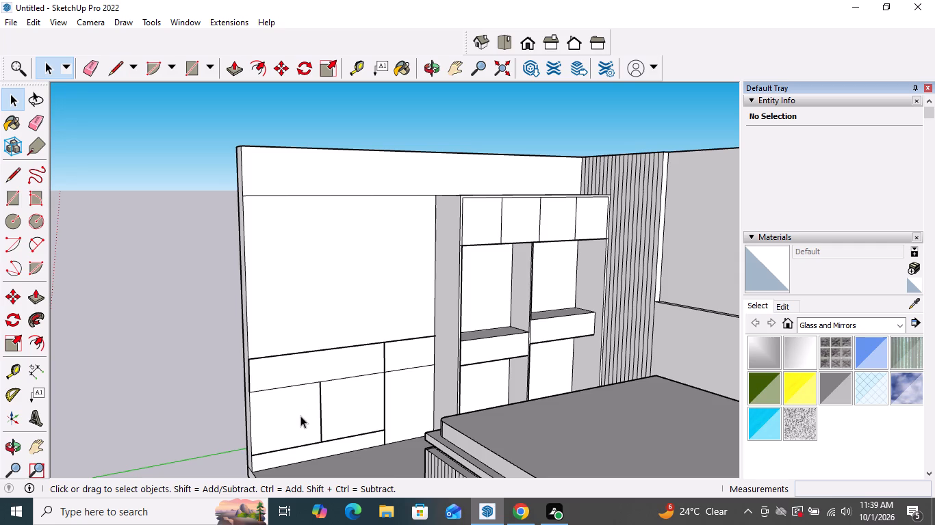
Delete the segment of the upper lower-wall line between the long vertical line and the cabinet side.
{"action": "left_click", "coordinate": [31, 296]}
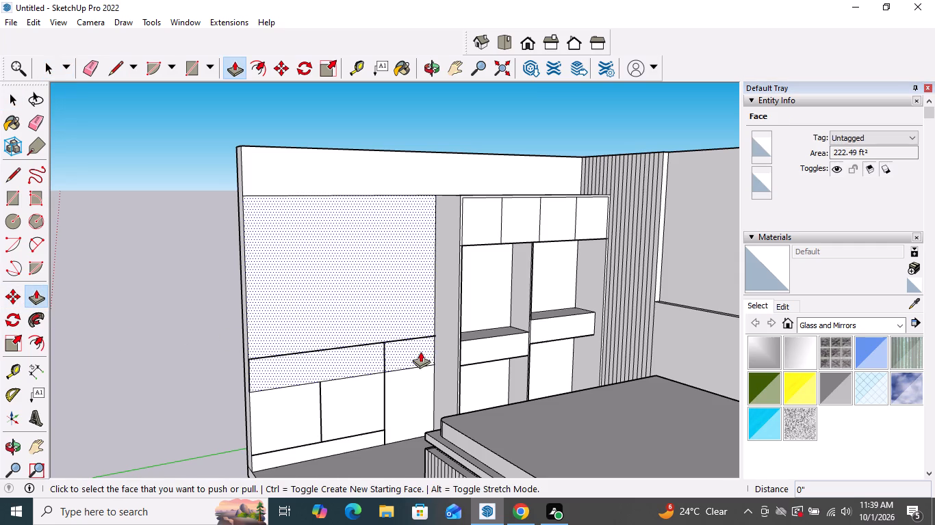
{"action": "middle_click_drag", "start_coordinate": [419, 349], "coordinate": [459, 379]}
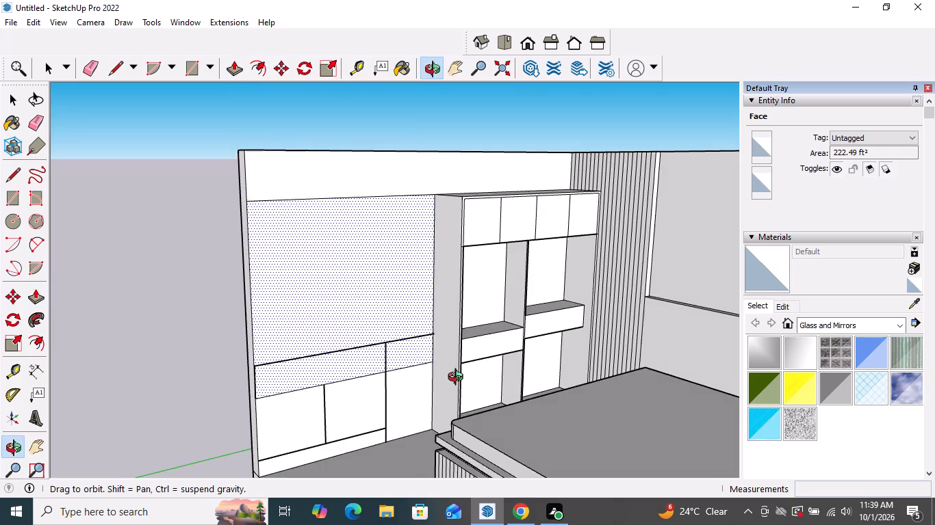
{"action": "middle_click_drag", "start_coordinate": [459, 379], "coordinate": [526, 452]}
{"action": "middle_click_drag", "start_coordinate": [356, 433], "coordinate": [465, 416]}
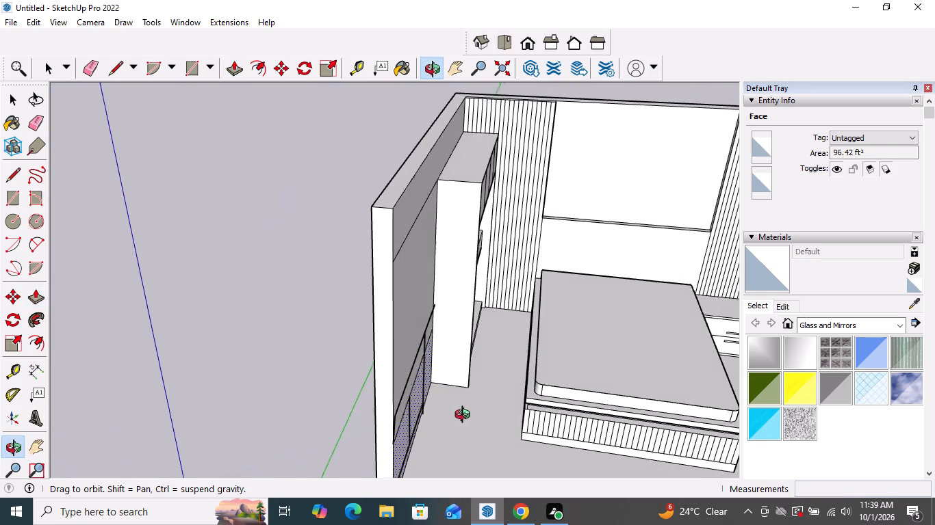
{"action": "middle_click_drag", "start_coordinate": [465, 416], "coordinate": [486, 420]}
{"action": "scroll", "coordinate": [486, 420], "scroll_direction": "up", "scroll_amount": 1}
{"action": "scroll", "coordinate": [450, 343], "scroll_direction": "up", "scroll_amount": 3}
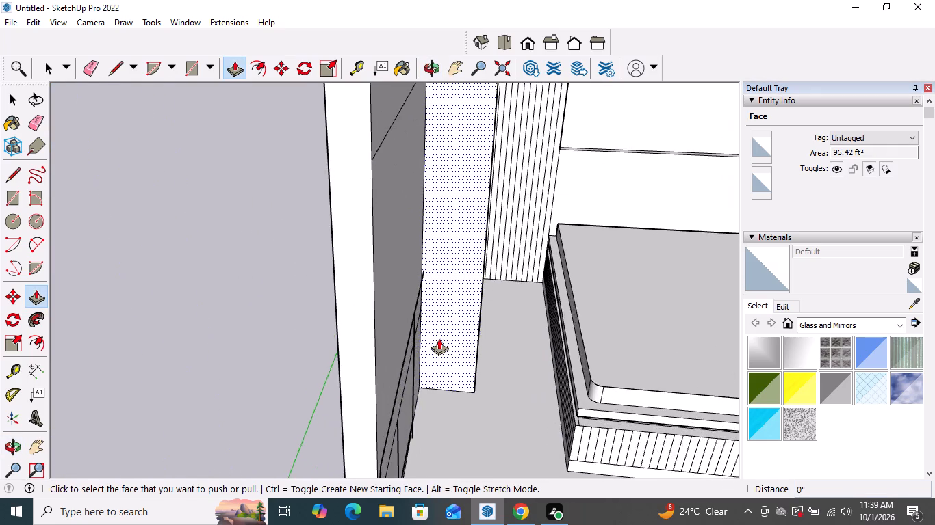
{"action": "scroll", "coordinate": [439, 338], "scroll_direction": "up", "scroll_amount": 5}
{"action": "key", "text": "space"}
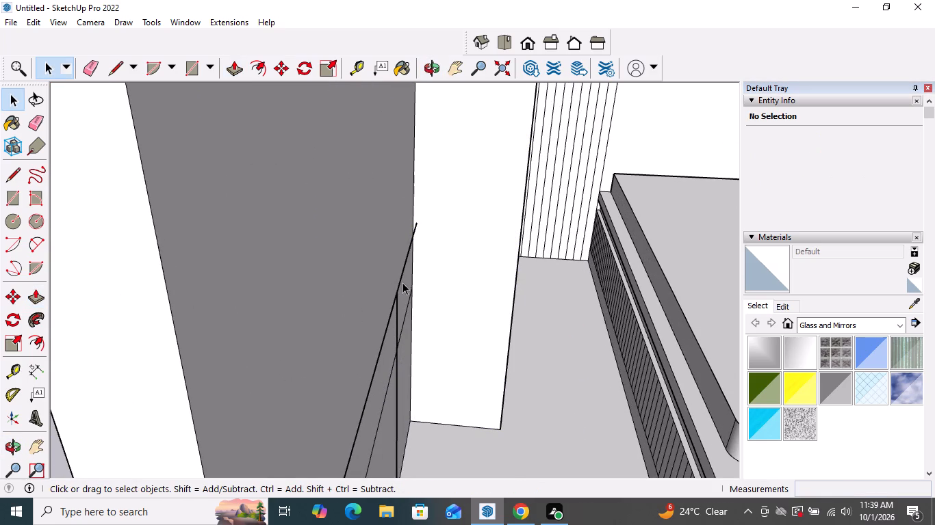
{"action": "left_click", "coordinate": [400, 279]}
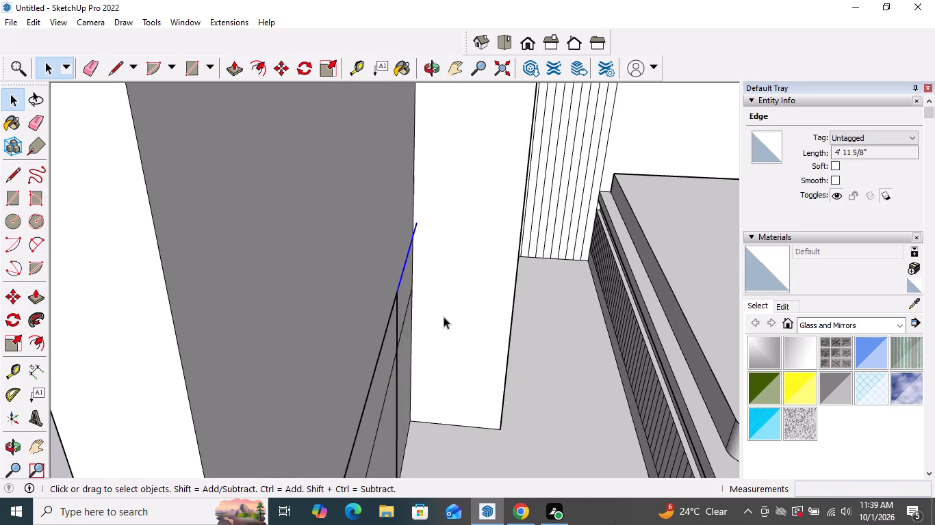
{"action": "key", "text": "Delete"}
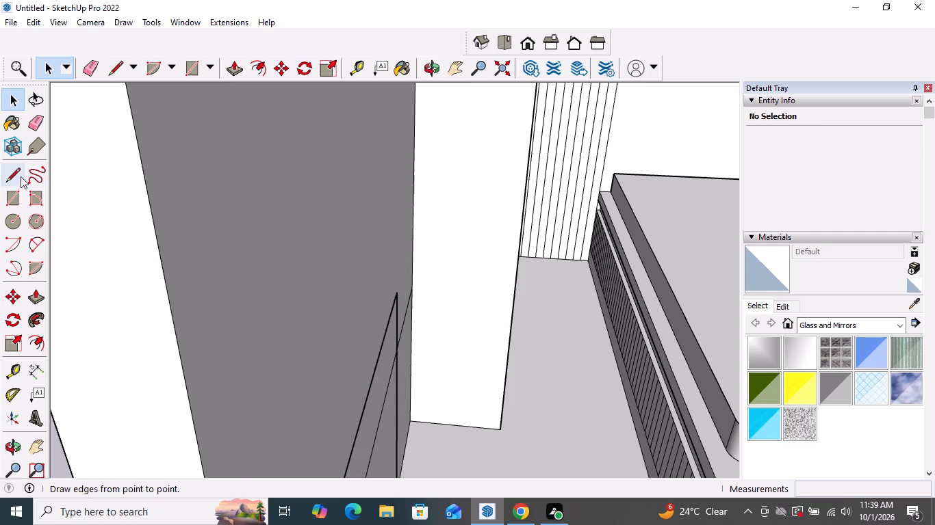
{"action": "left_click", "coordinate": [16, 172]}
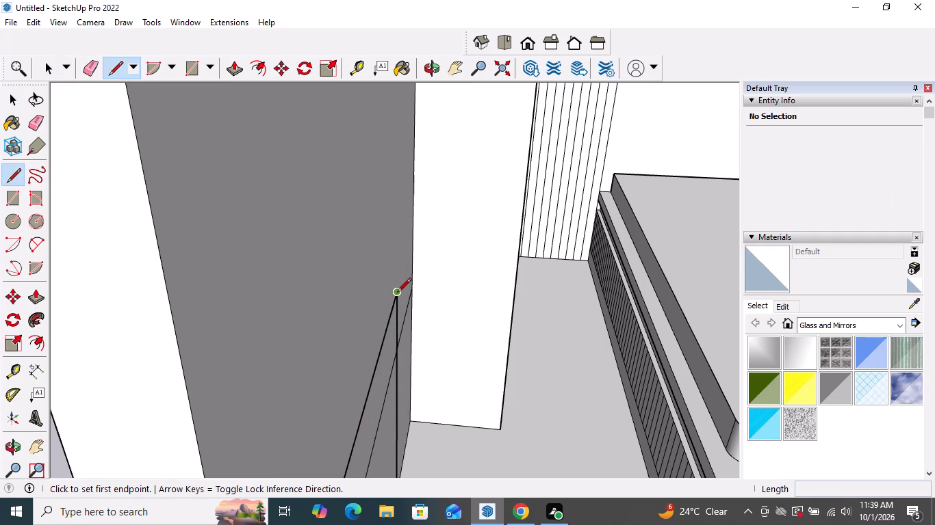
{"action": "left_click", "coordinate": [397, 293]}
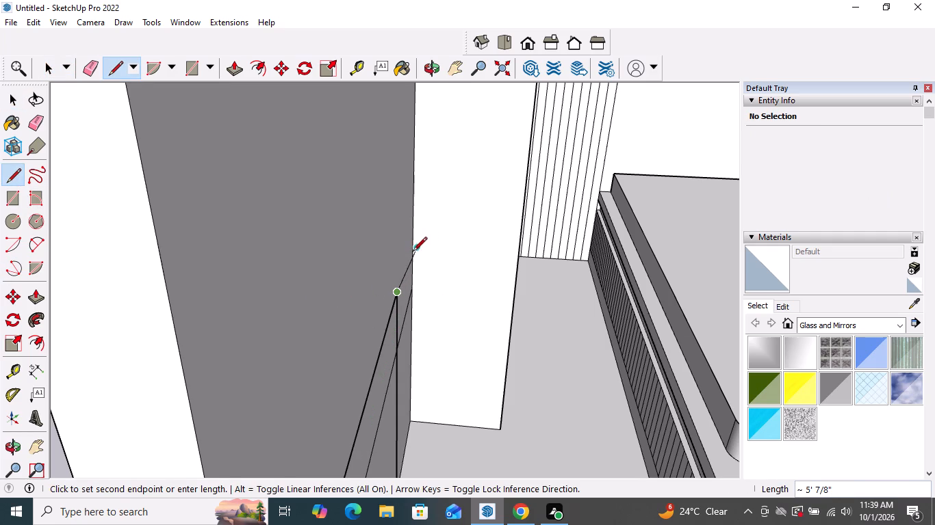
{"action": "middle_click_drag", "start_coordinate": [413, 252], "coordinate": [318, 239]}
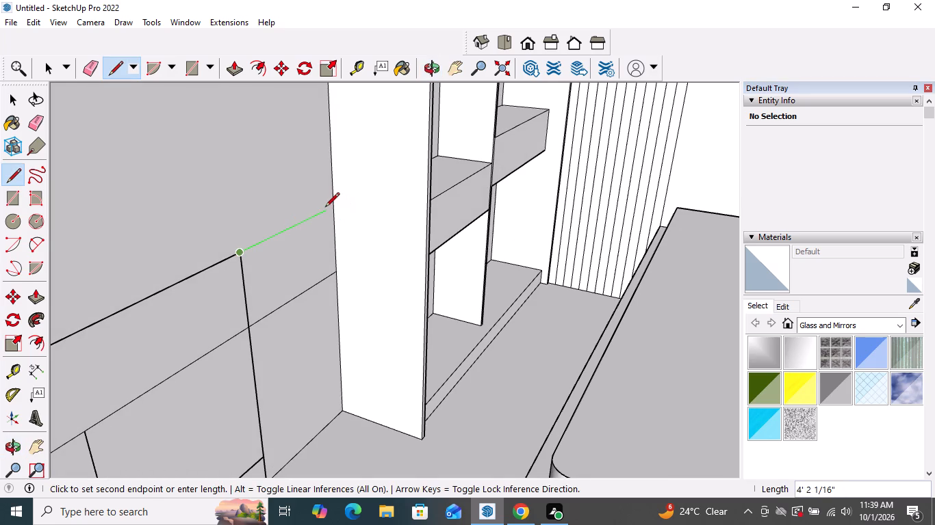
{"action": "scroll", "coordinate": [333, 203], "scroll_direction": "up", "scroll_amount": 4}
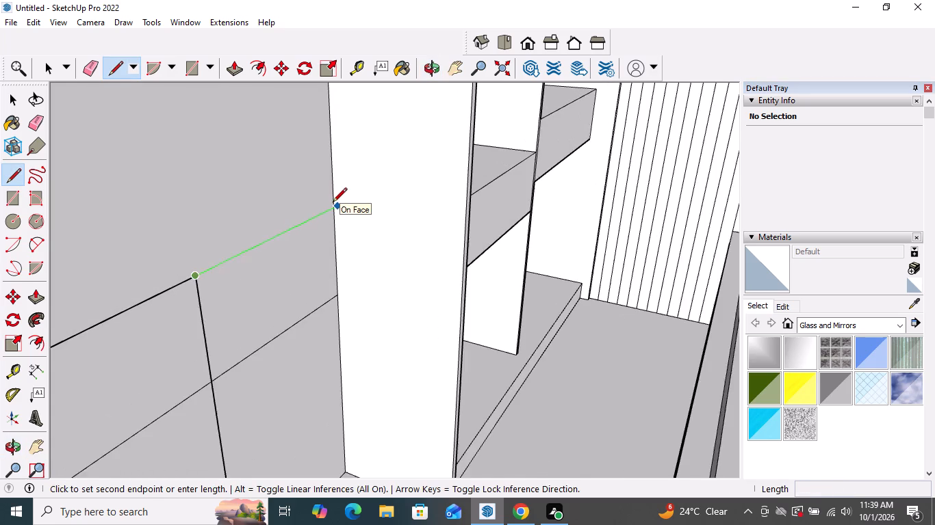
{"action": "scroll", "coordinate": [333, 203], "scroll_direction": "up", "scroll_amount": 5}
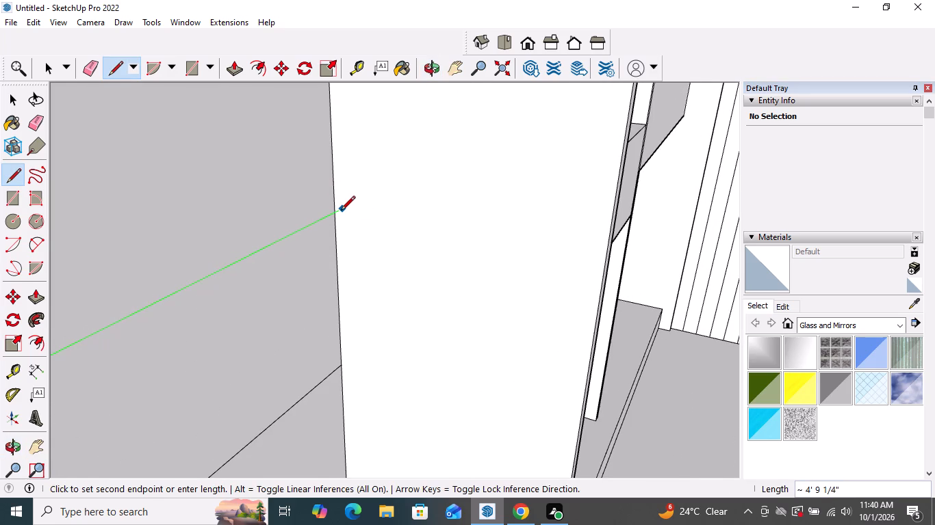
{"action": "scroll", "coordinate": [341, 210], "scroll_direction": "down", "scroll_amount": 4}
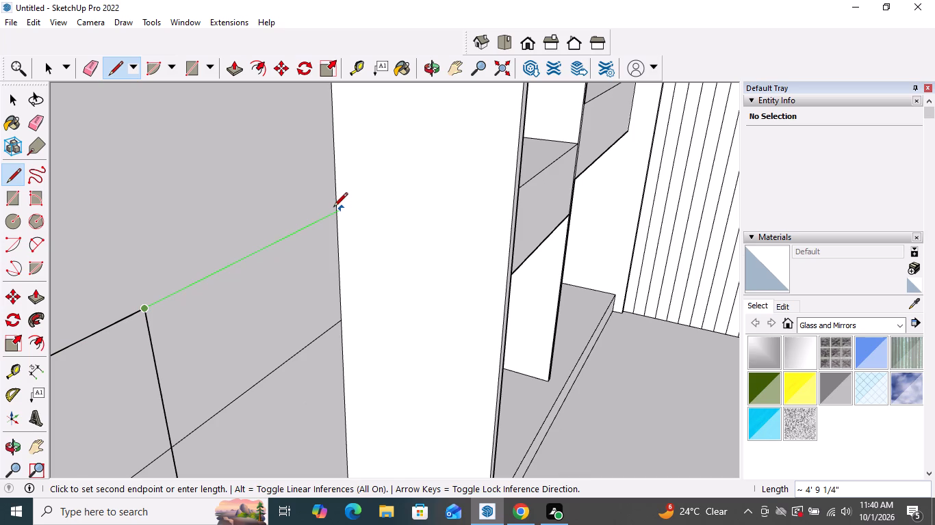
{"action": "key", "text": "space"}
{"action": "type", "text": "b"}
Delete the rest of the upper lower-wall line, the long vertical line's main part, and the short vertical segment at the wall's free edge.
{"action": "scroll", "coordinate": [279, 293], "scroll_direction": "down", "scroll_amount": 8}
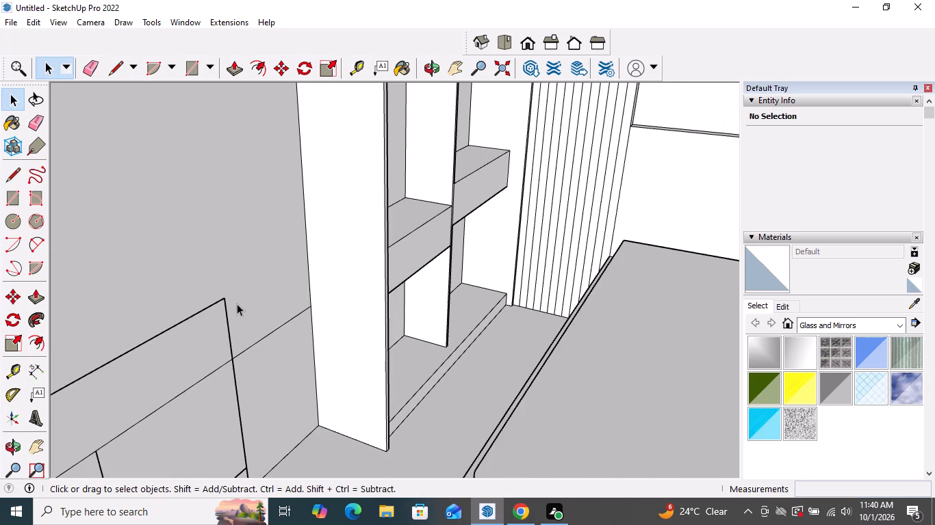
{"action": "left_click", "coordinate": [217, 299]}
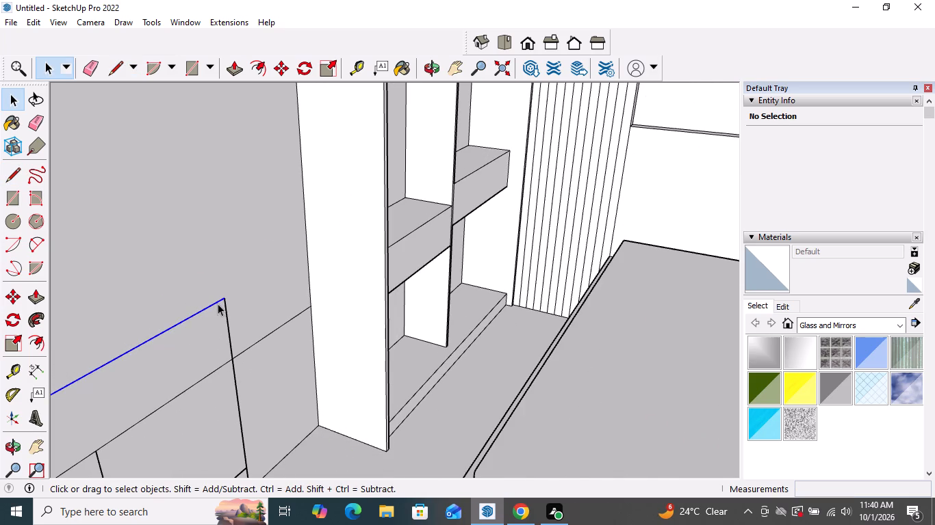
{"action": "key", "text": "Delete"}
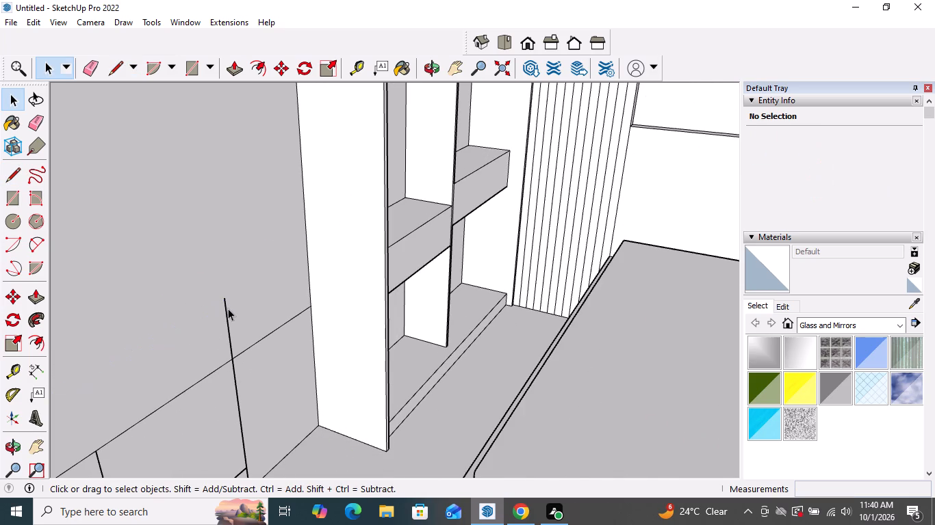
{"action": "left_click", "coordinate": [227, 309]}
{"action": "key", "text": "Delete"}
{"action": "scroll", "coordinate": [313, 288], "scroll_direction": "down", "scroll_amount": 9}
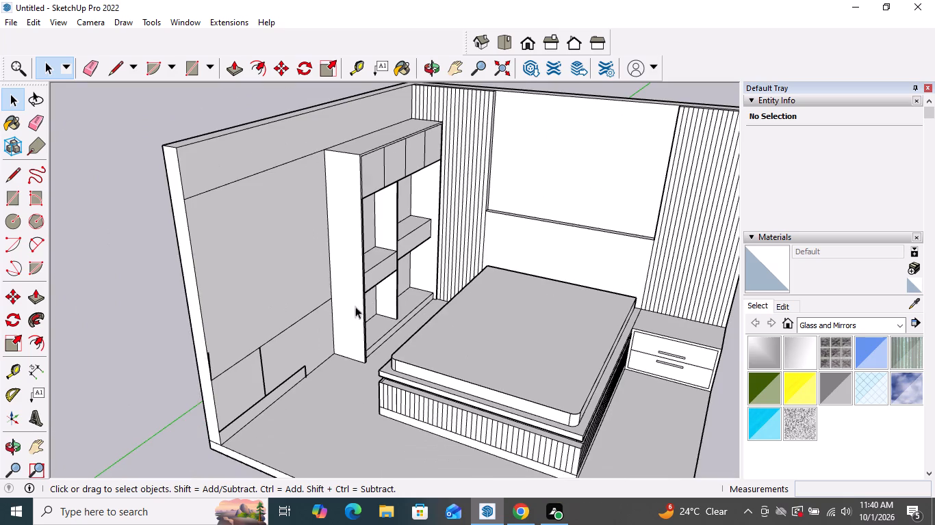
{"action": "middle_click_drag", "start_coordinate": [196, 362], "coordinate": [333, 338]}
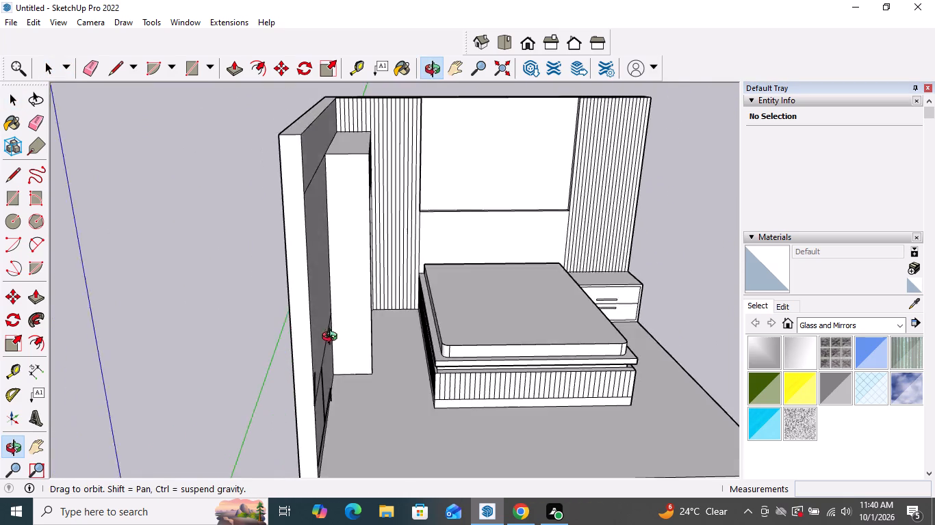
{"action": "middle_click_drag", "start_coordinate": [333, 338], "coordinate": [349, 326]}
{"action": "scroll", "coordinate": [337, 374], "scroll_direction": "up", "scroll_amount": 12}
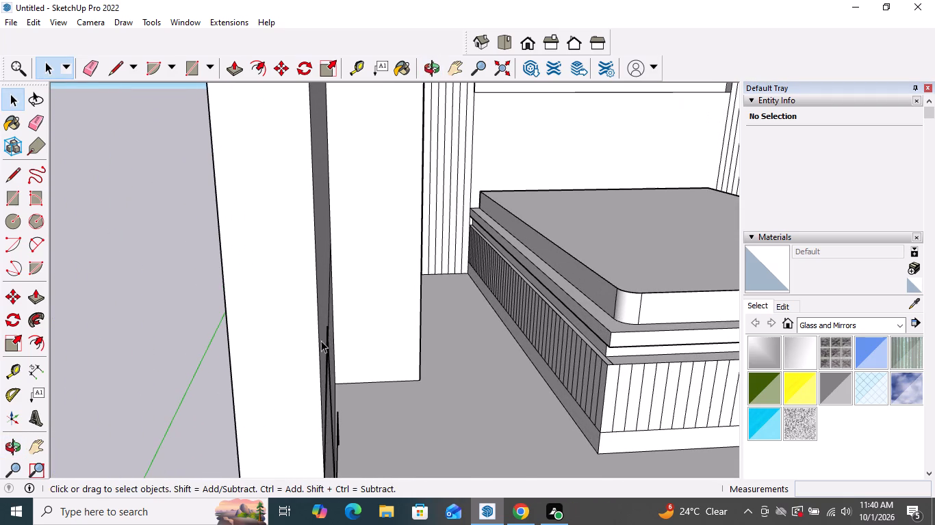
{"action": "left_click", "coordinate": [326, 331]}
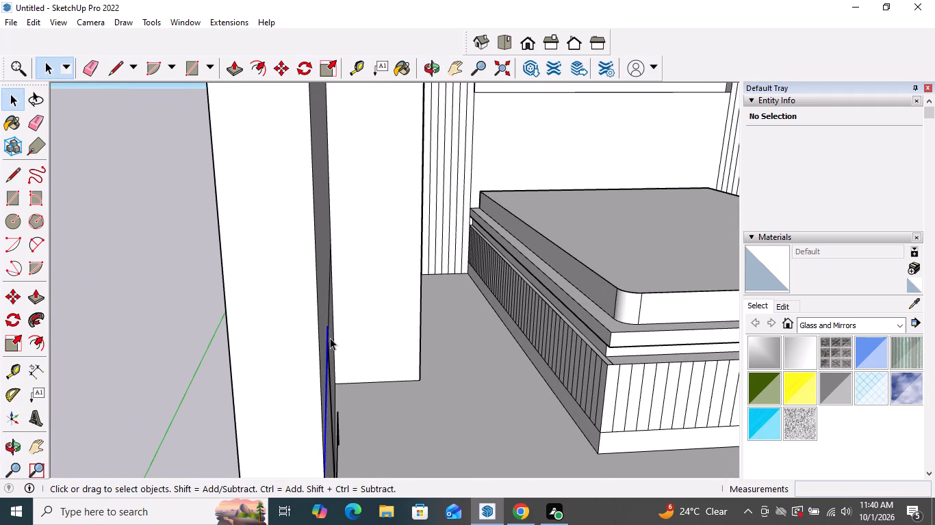
{"action": "key", "text": "Delete"}
Delete the remaining layout lines: the short vertical at the floor, both halves of the line above it, the middle vertical and the lower mid-wall line.
{"action": "scroll", "coordinate": [333, 332], "scroll_direction": "down", "scroll_amount": 4}
{"action": "middle_click_drag", "start_coordinate": [371, 386], "coordinate": [233, 380]}
{"action": "scroll", "coordinate": [233, 380], "scroll_direction": "down", "scroll_amount": 2}
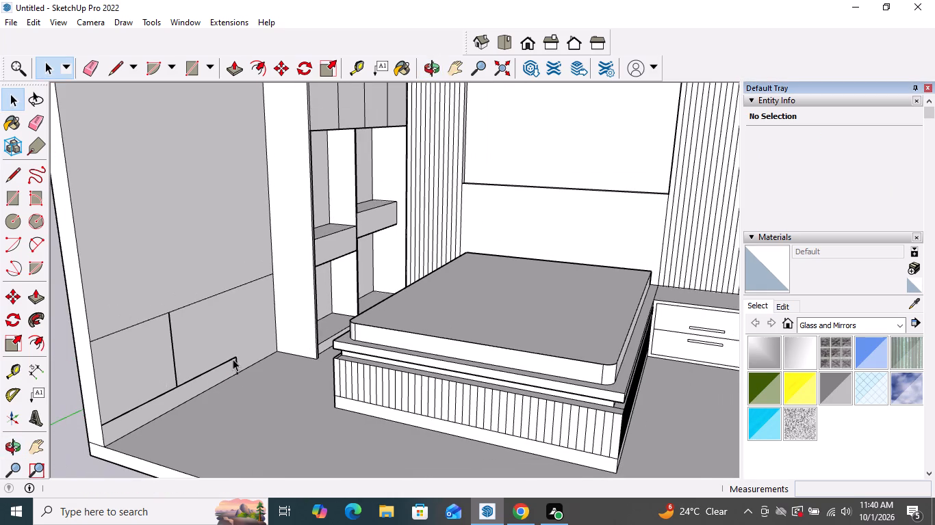
{"action": "left_click", "coordinate": [237, 361]}
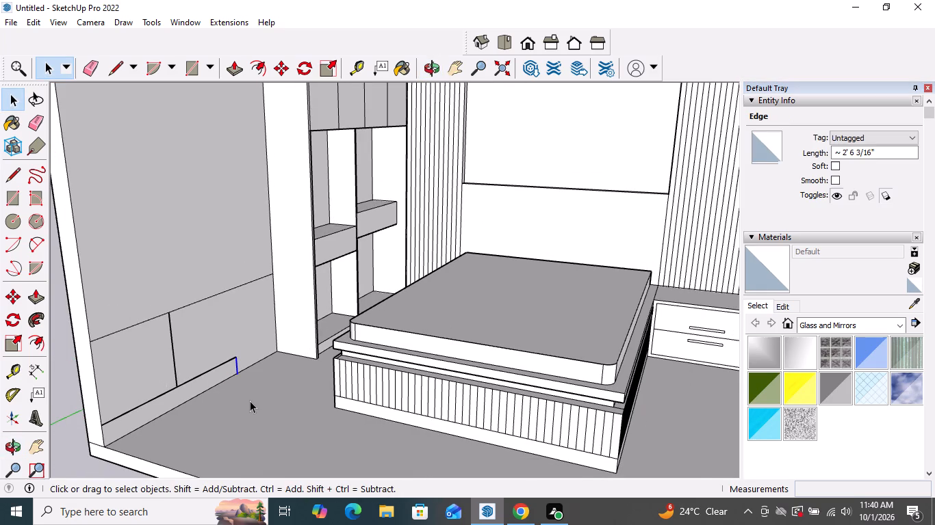
{"action": "key", "text": "Delete"}
{"action": "left_click", "coordinate": [211, 370]}
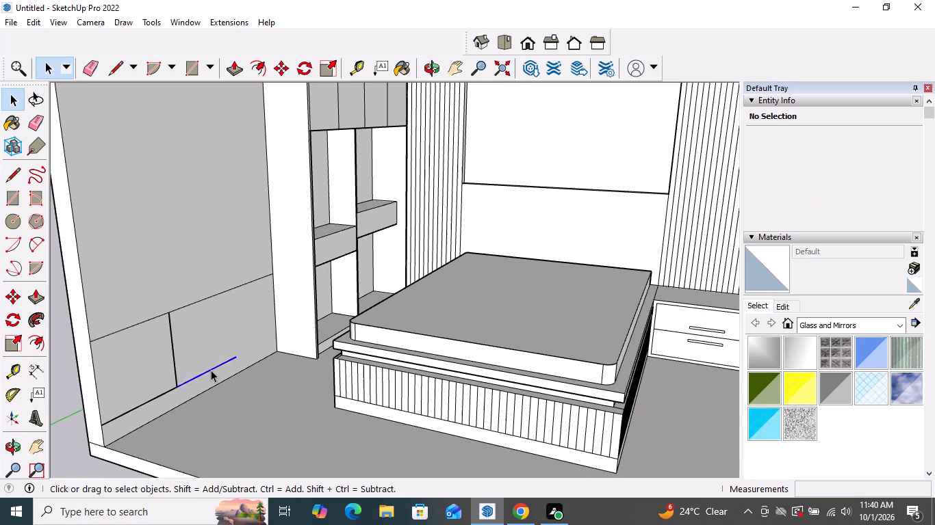
{"action": "key", "text": "Delete"}
{"action": "left_click", "coordinate": [175, 388]}
{"action": "key", "text": "Delete"}
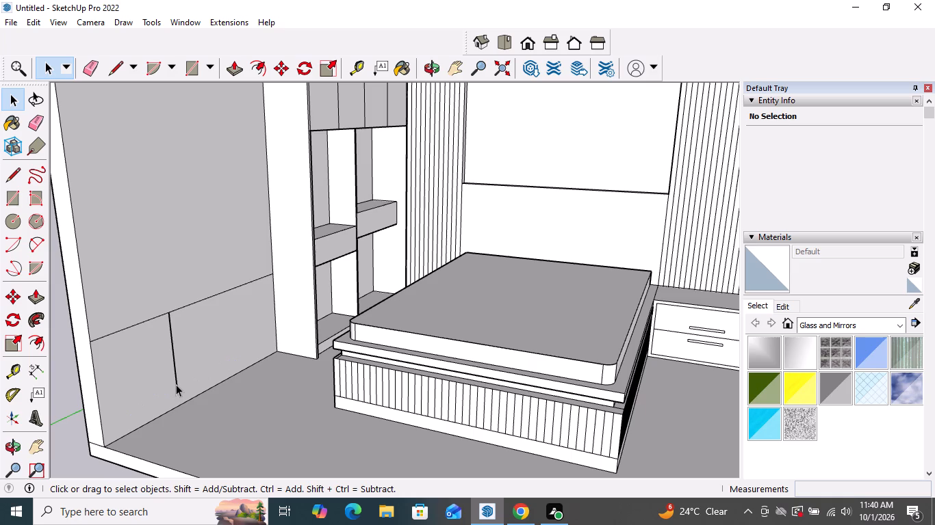
{"action": "left_click", "coordinate": [176, 383]}
{"action": "key", "text": "Delete"}
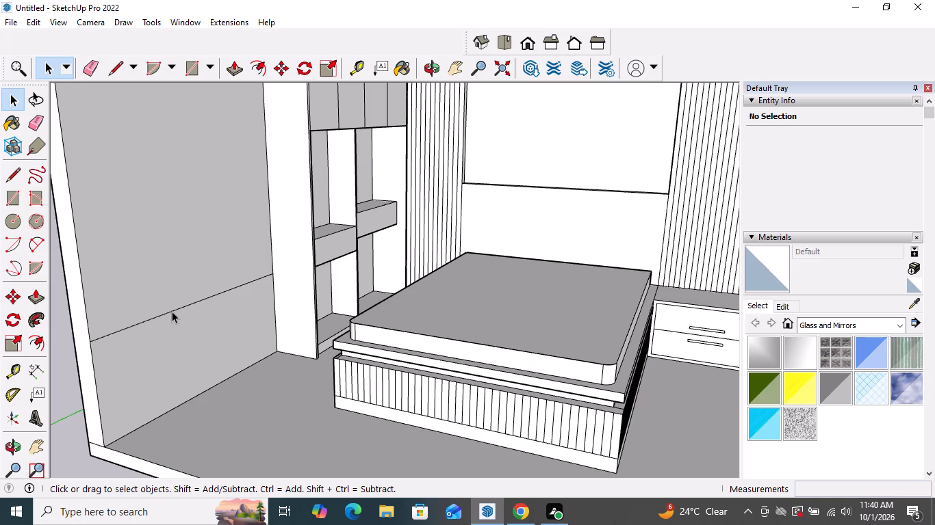
{"action": "left_click", "coordinate": [172, 310]}
{"action": "key", "text": "Delete"}
Draw two horizontal lines, each about 15' 8 7/16" long, across the wall's lower half between the cabinet side and the wall's free edge.
{"action": "scroll", "coordinate": [182, 331], "scroll_direction": "down", "scroll_amount": 8}
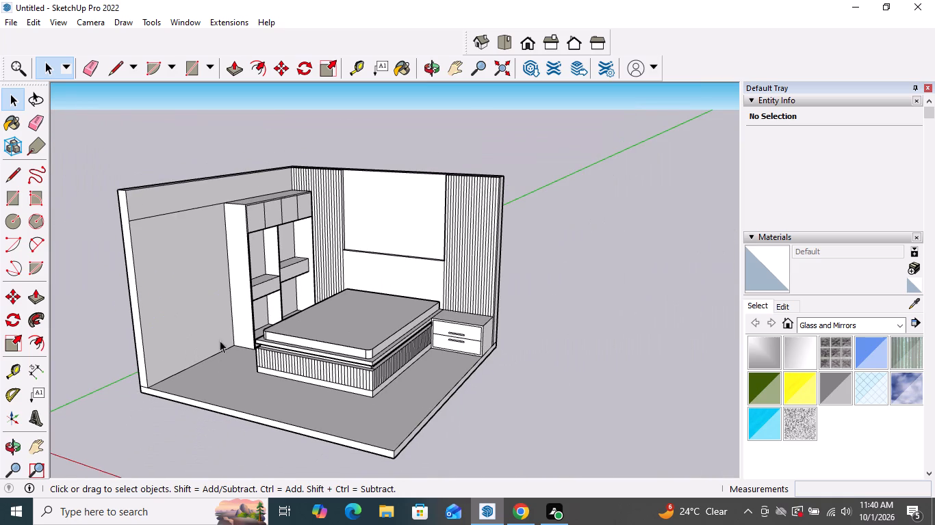
{"action": "left_click", "coordinate": [17, 177]}
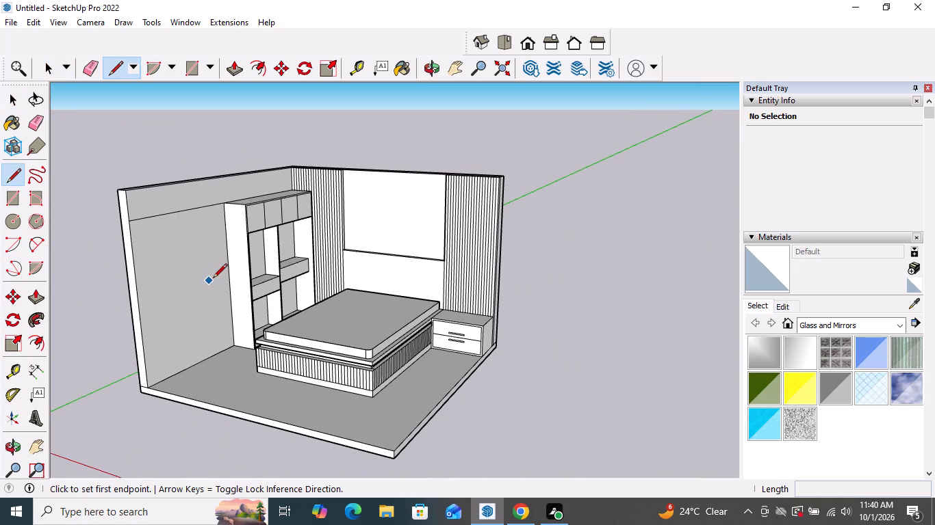
{"action": "scroll", "coordinate": [283, 272], "scroll_direction": "down", "scroll_amount": 1}
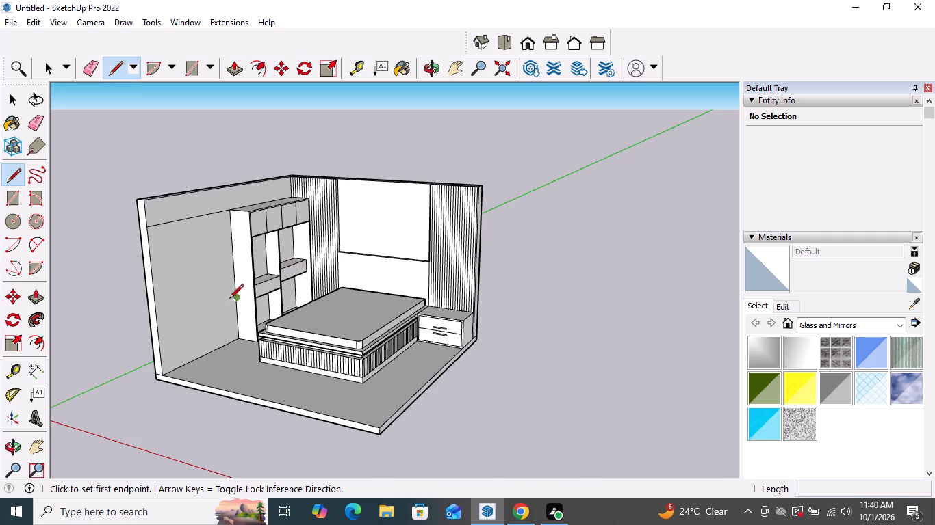
{"action": "scroll", "coordinate": [228, 300], "scroll_direction": "up", "scroll_amount": 14}
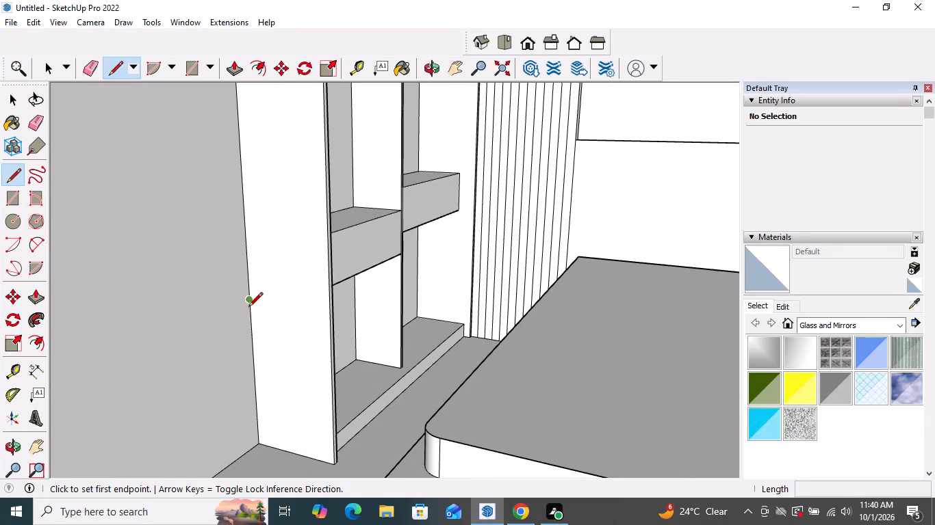
{"action": "left_click", "coordinate": [249, 305]}
{"action": "scroll", "coordinate": [181, 314], "scroll_direction": "down", "scroll_amount": 10}
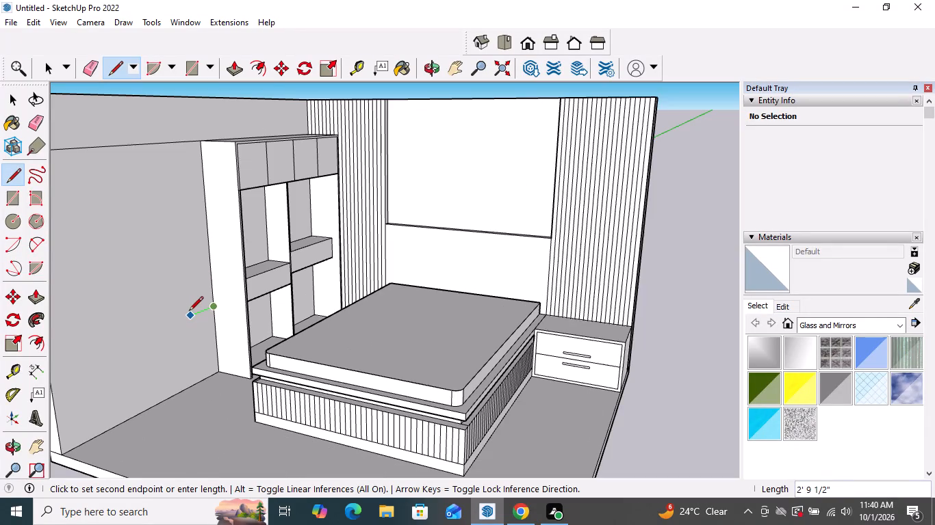
{"action": "scroll", "coordinate": [189, 312], "scroll_direction": "down", "scroll_amount": 3}
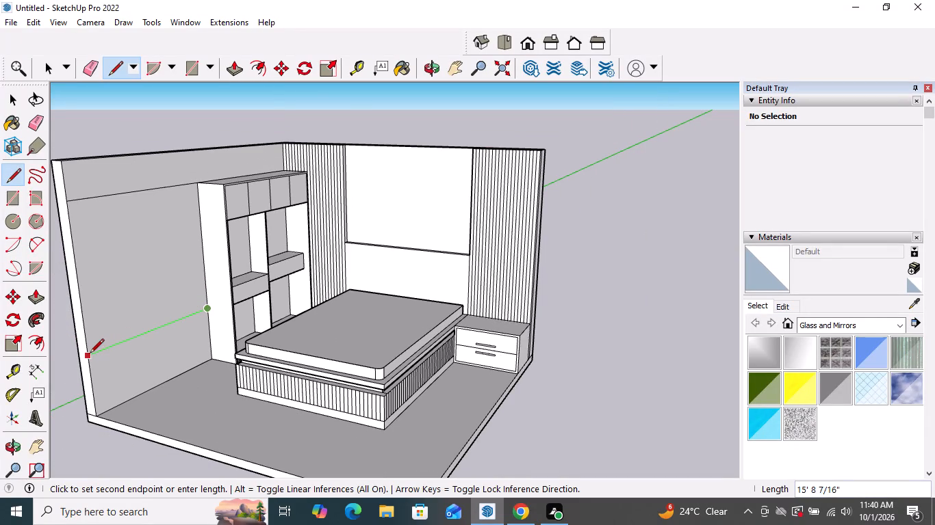
{"action": "left_click", "coordinate": [87, 353]}
{"action": "scroll", "coordinate": [102, 382], "scroll_direction": "up", "scroll_amount": 4}
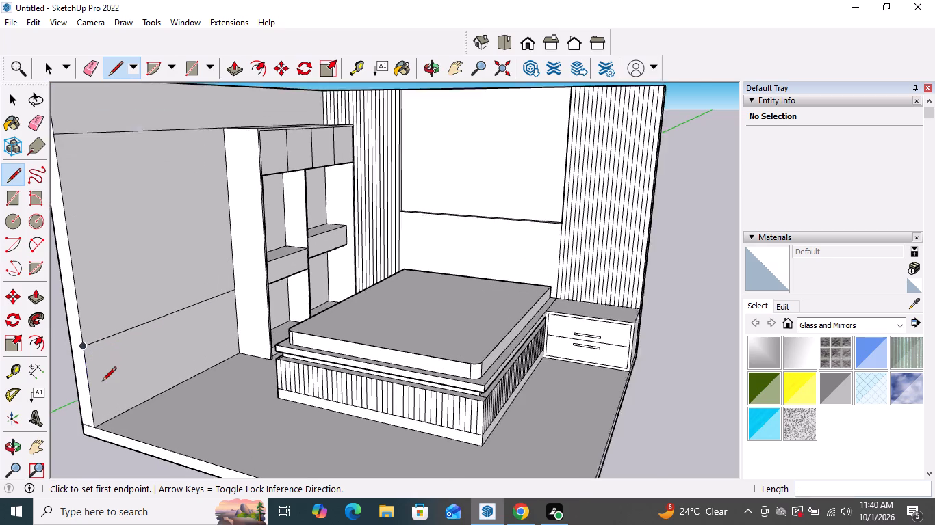
{"action": "left_click", "coordinate": [86, 370]}
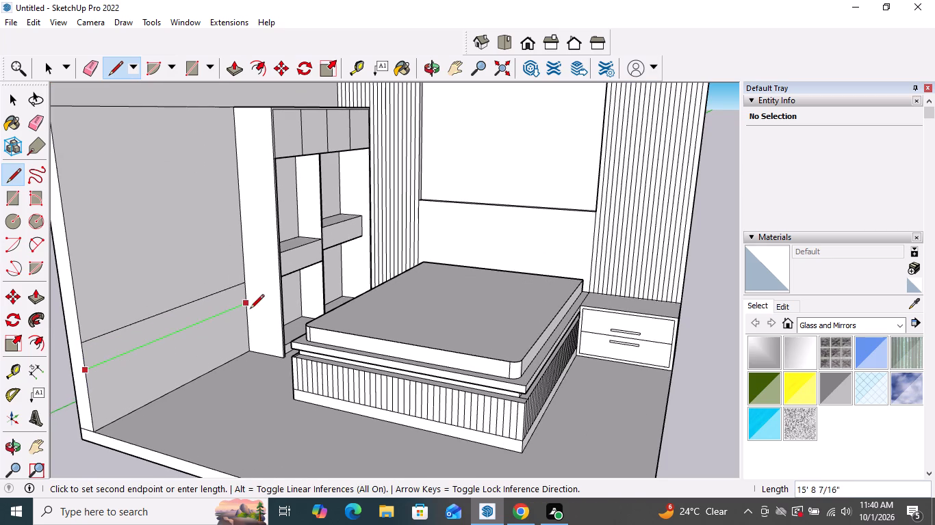
{"action": "left_click", "coordinate": [249, 301]}
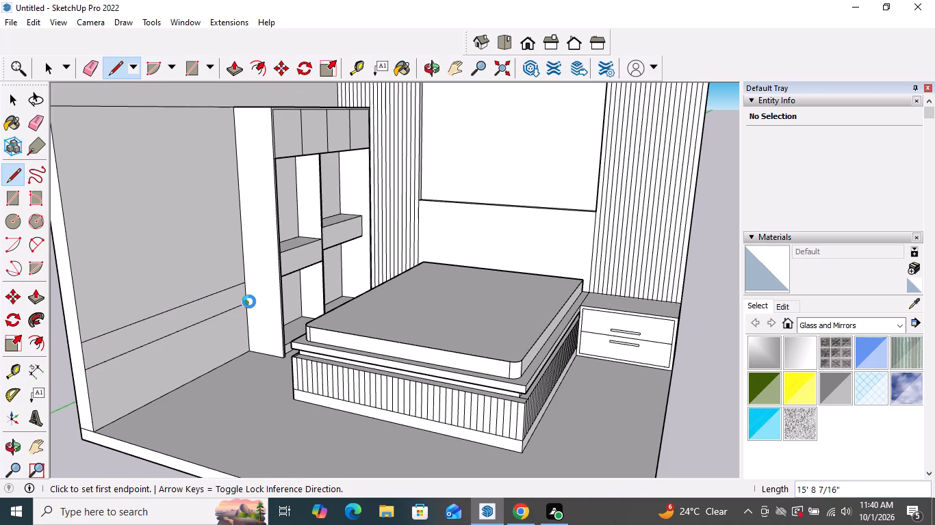
Draw a vertical line about 4' 3 15/16" long from the lower horizontal line to the floor, near the cabinet side.
{"action": "left_click", "coordinate": [203, 320]}
{"action": "left_click", "coordinate": [211, 371]}
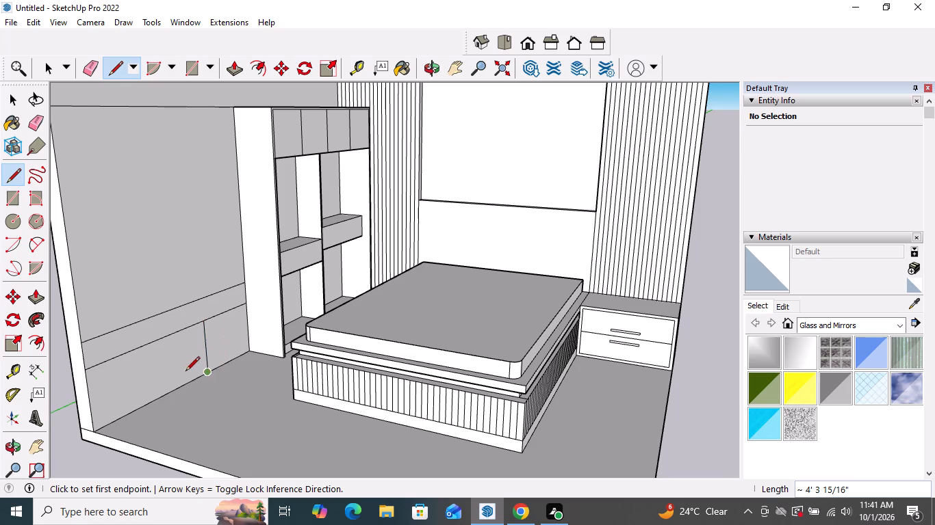
Delete both segments of the lower horizontal line on the blank wall, on either side of the vertical line.
{"action": "left_click", "coordinate": [155, 396]}
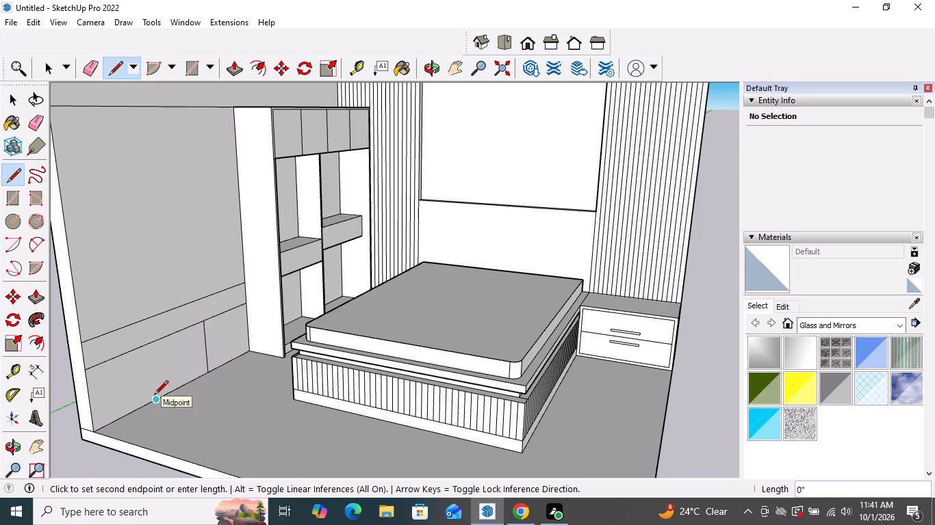
{"action": "key", "text": "Escape"}
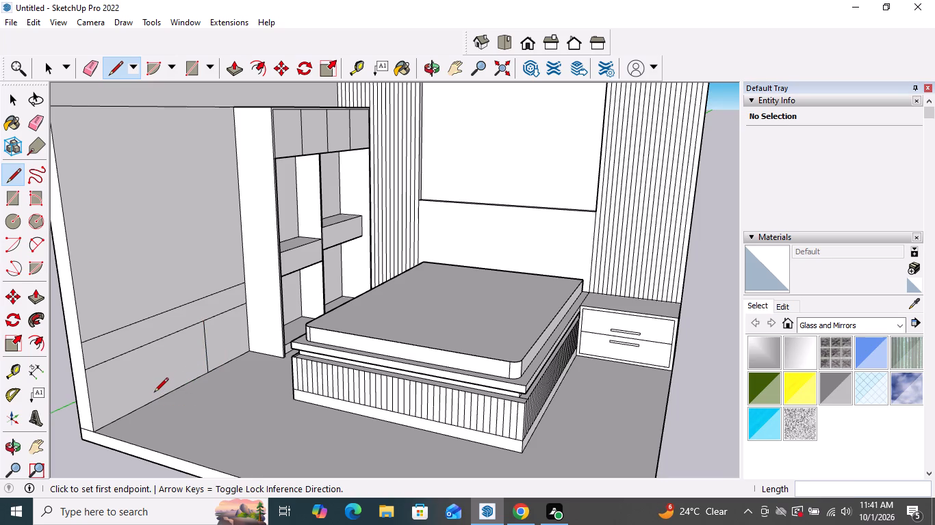
{"action": "scroll", "coordinate": [153, 366], "scroll_direction": "up", "scroll_amount": 4}
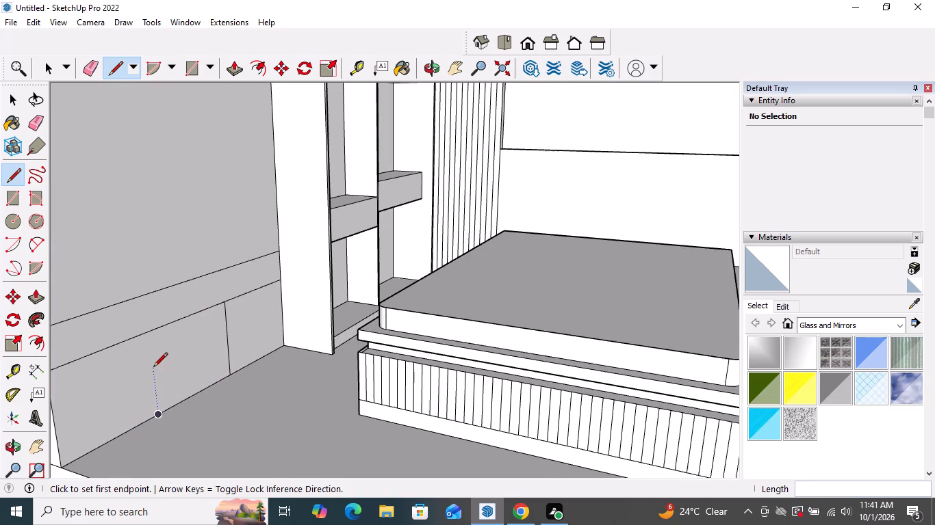
{"action": "scroll", "coordinate": [179, 368], "scroll_direction": "down", "scroll_amount": 5}
{"action": "middle_click_drag", "start_coordinate": [224, 383], "coordinate": [141, 379]}
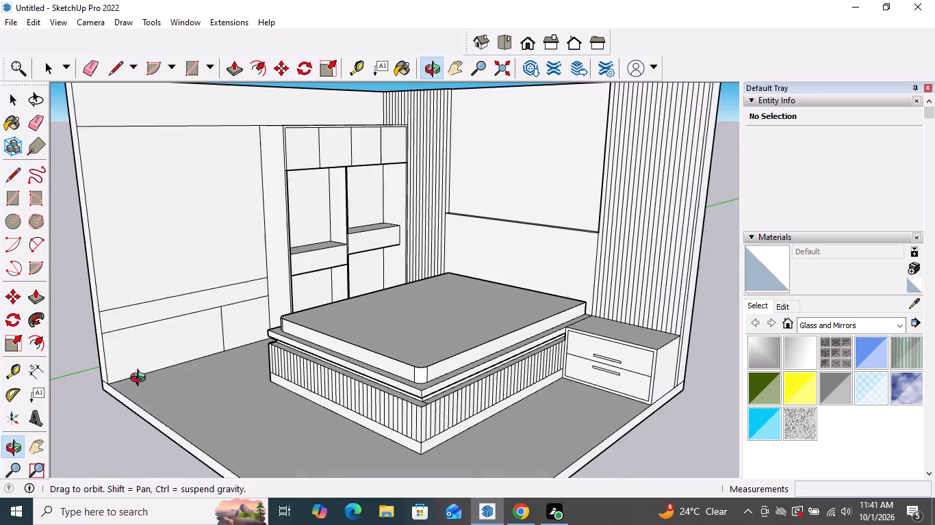
{"action": "middle_click_drag", "start_coordinate": [141, 379], "coordinate": [116, 374]}
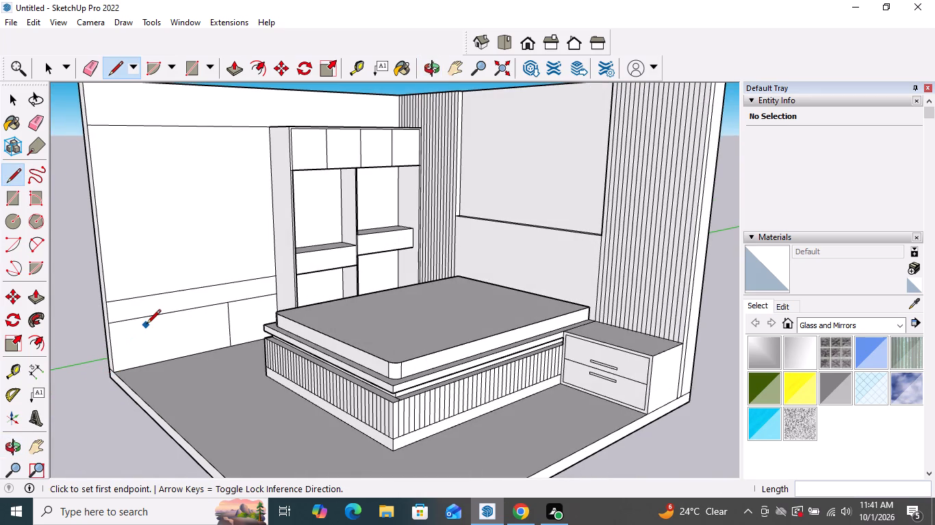
{"action": "scroll", "coordinate": [149, 324], "scroll_direction": "up", "scroll_amount": 4}
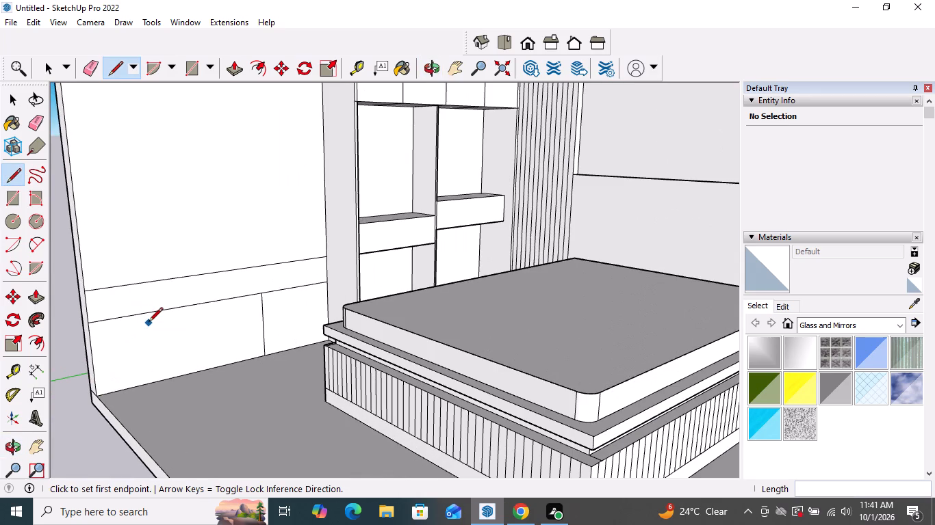
{"action": "key", "text": "Escape"}
{"action": "key", "text": "space"}
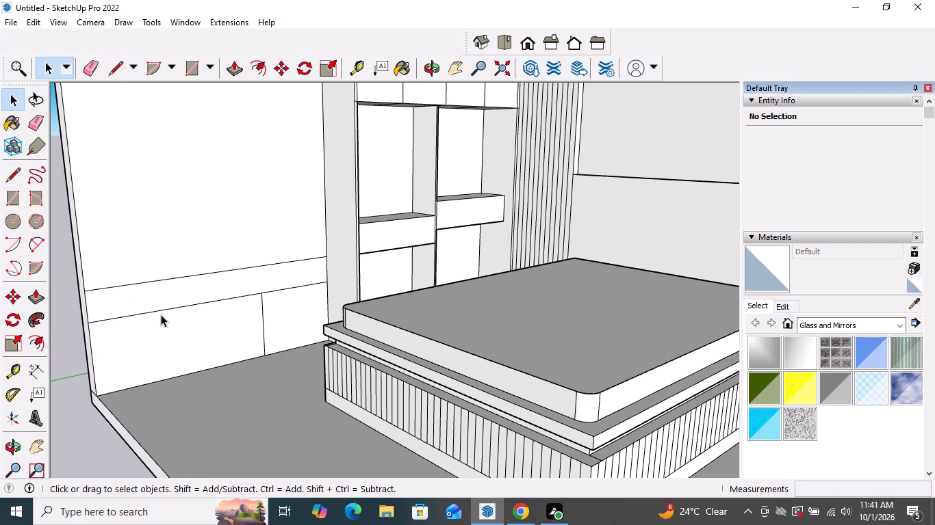
{"action": "left_click", "coordinate": [175, 308]}
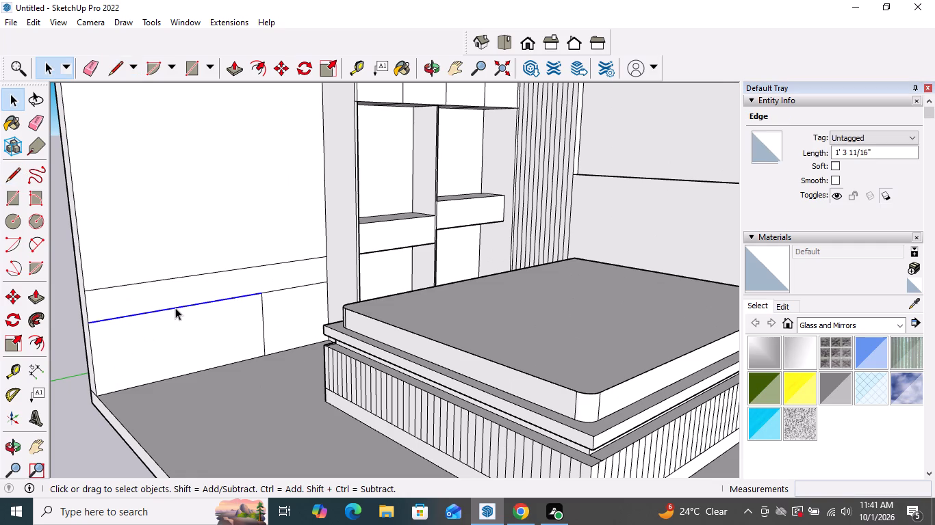
{"action": "key", "text": "Delete"}
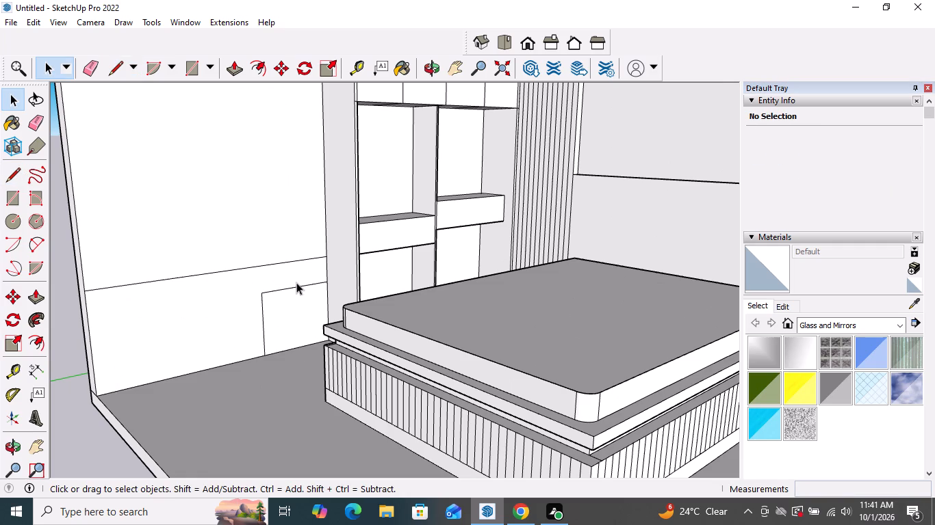
{"action": "left_click", "coordinate": [300, 284]}
{"action": "key", "text": "Delete"}
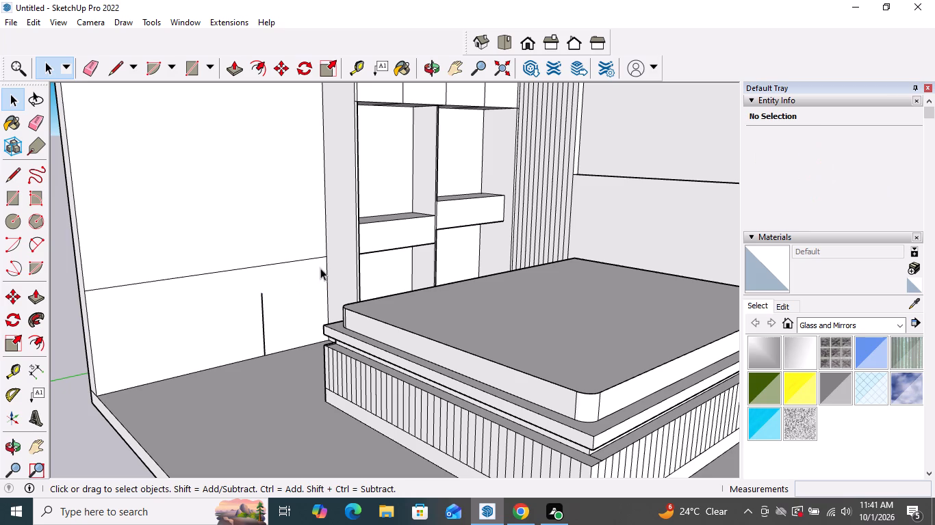
Extend the vertical line about 1' 9 3/4" up to the remaining horizontal line, and draw a 15' 8 7/16" horizontal line higher on the wall.
{"action": "left_click", "coordinate": [5, 167]}
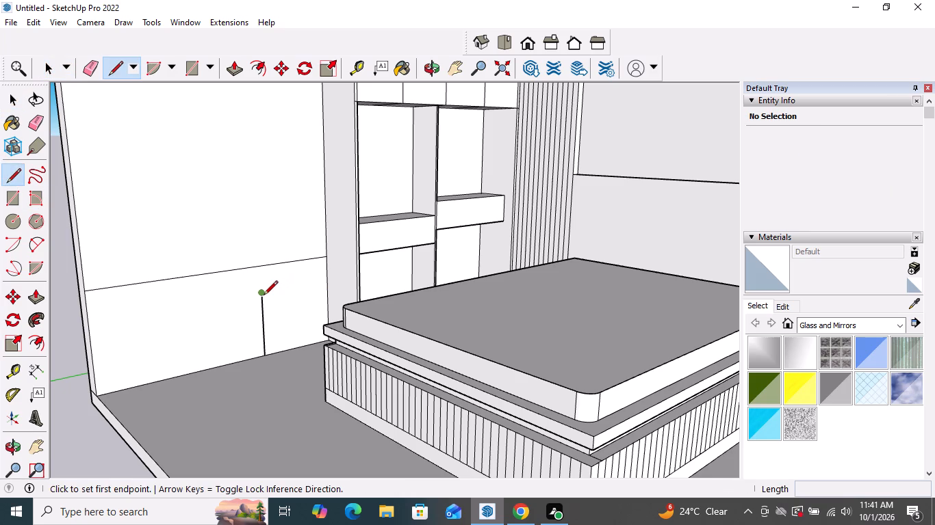
{"action": "left_click", "coordinate": [259, 295]}
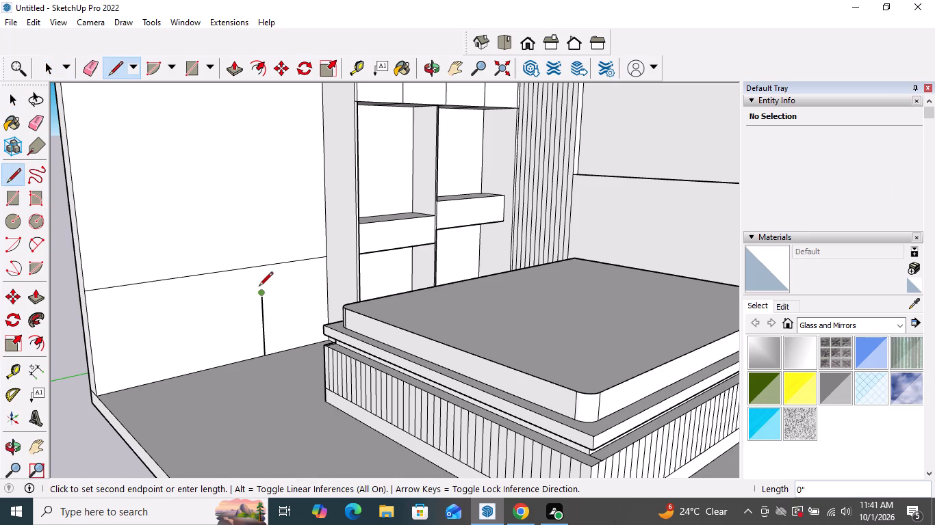
{"action": "left_click", "coordinate": [255, 268]}
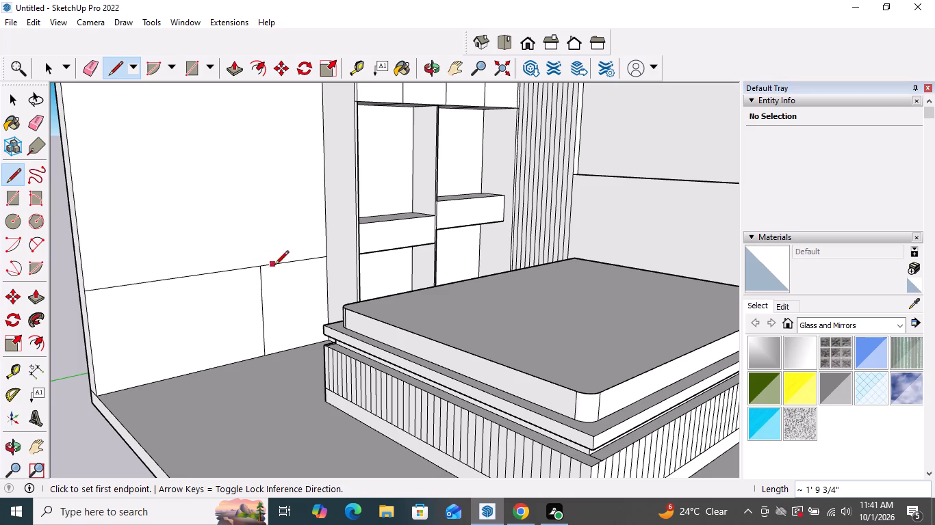
{"action": "scroll", "coordinate": [322, 230], "scroll_direction": "up", "scroll_amount": 3}
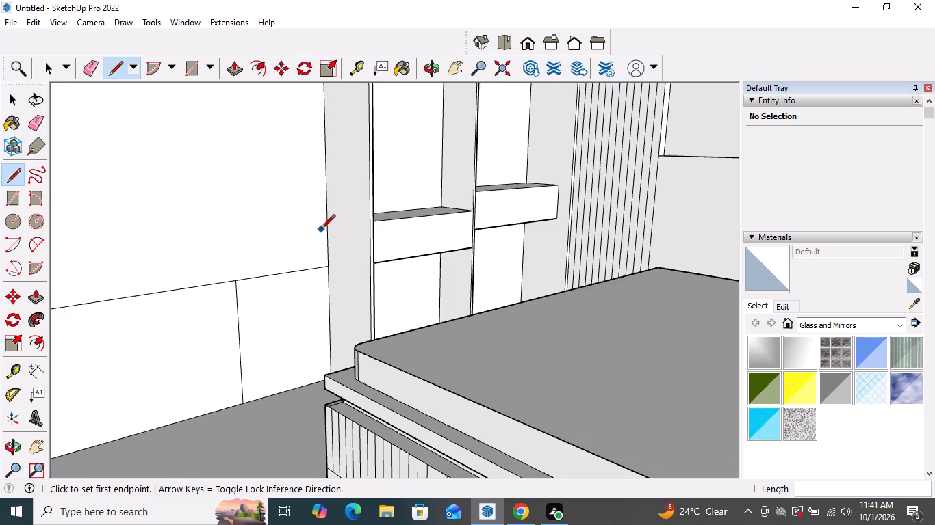
{"action": "left_click", "coordinate": [327, 215]}
{"action": "scroll", "coordinate": [273, 240], "scroll_direction": "down", "scroll_amount": 4}
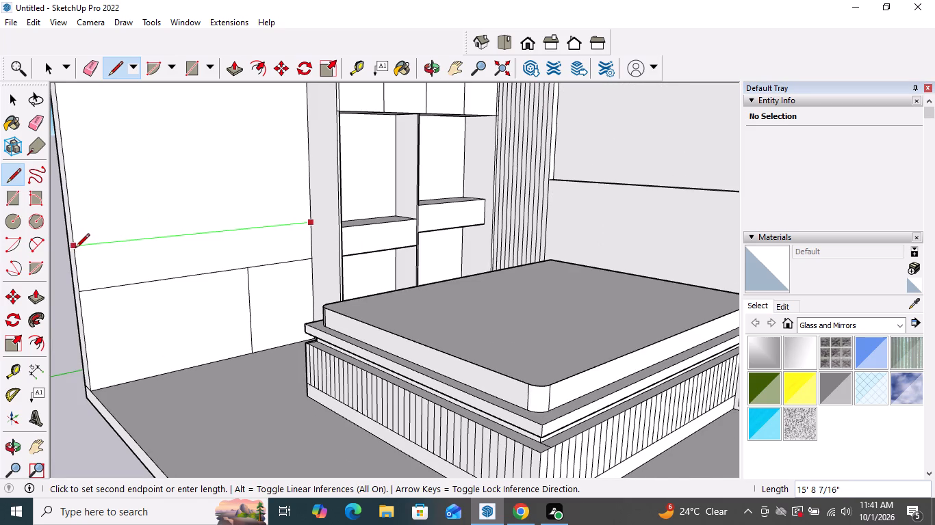
{"action": "left_click", "coordinate": [75, 247]}
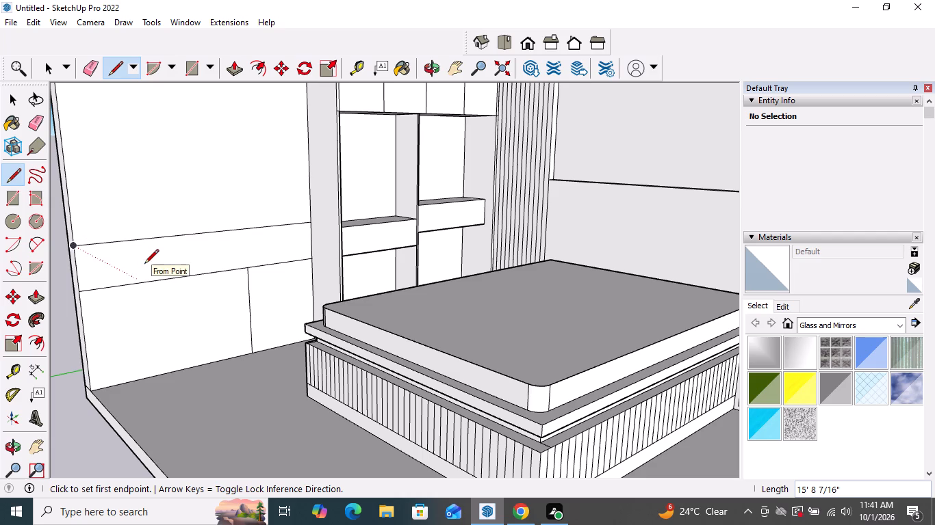
{"action": "key", "text": "space"}
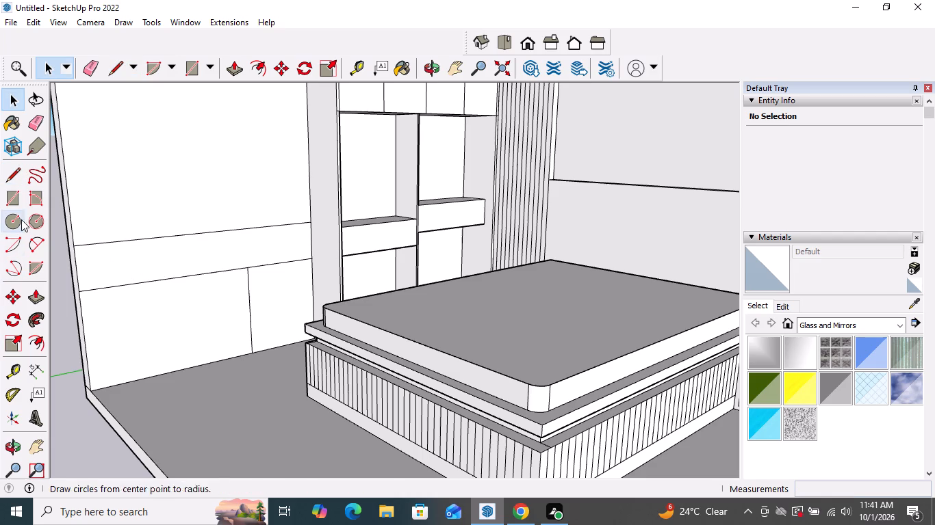
Draw a plinth line about 10' 7" long just above the floor, from the vertical line to the wall's free edge.
{"action": "left_click", "coordinate": [13, 179]}
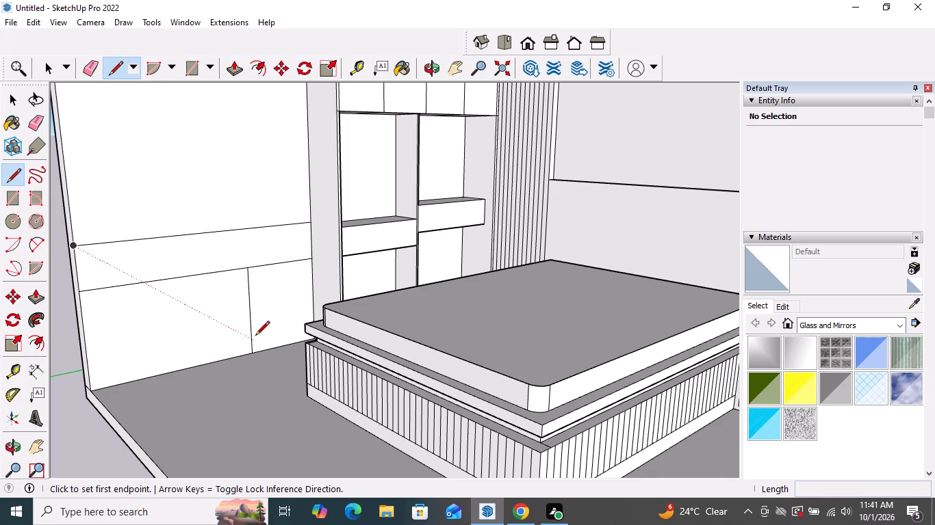
{"action": "scroll", "coordinate": [248, 332], "scroll_direction": "up", "scroll_amount": 3}
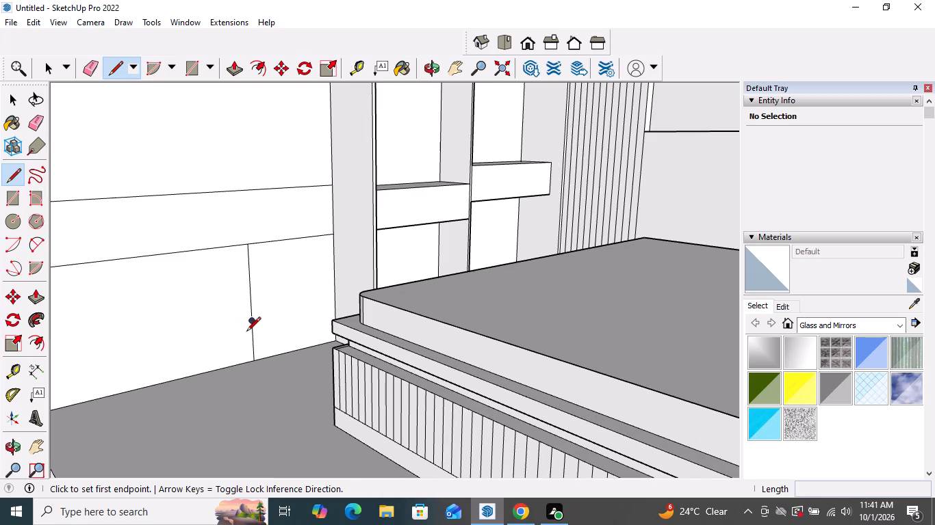
{"action": "left_click", "coordinate": [251, 345]}
{"action": "scroll", "coordinate": [252, 345], "scroll_direction": "down", "scroll_amount": 4}
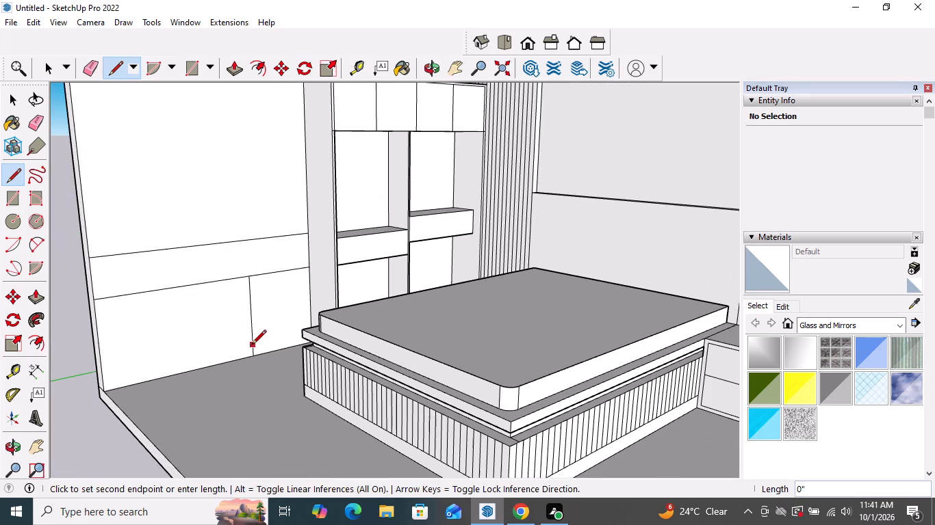
{"action": "left_click", "coordinate": [107, 377]}
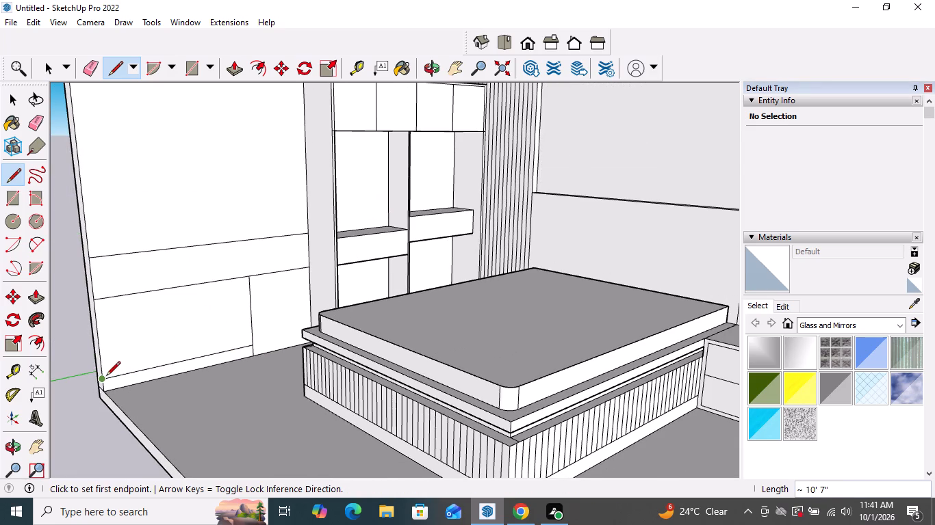
Draw a vertical about 5' 3 7/16" long from the plinth line's midpoint, and extend the cabinet-side vertical about 2' 7 15/16" to the upper line.
{"action": "left_click", "coordinate": [180, 360]}
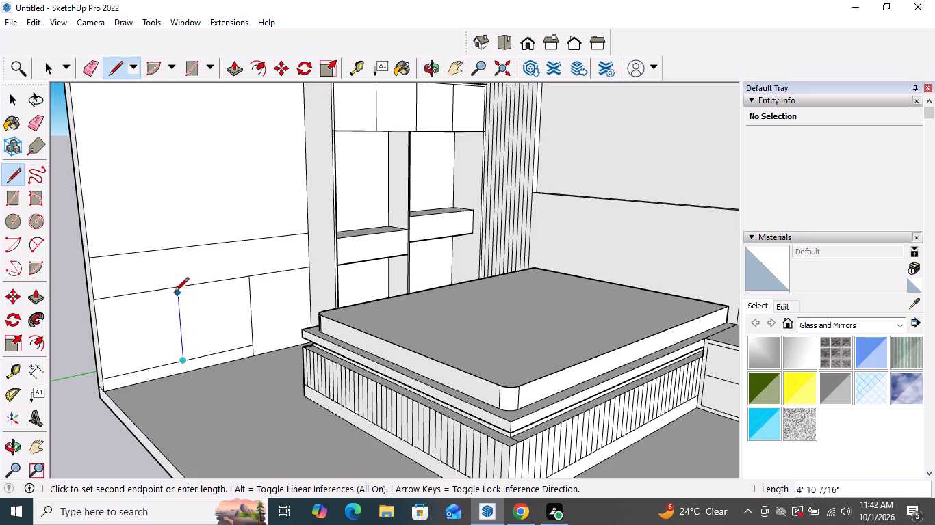
{"action": "left_click", "coordinate": [174, 288]}
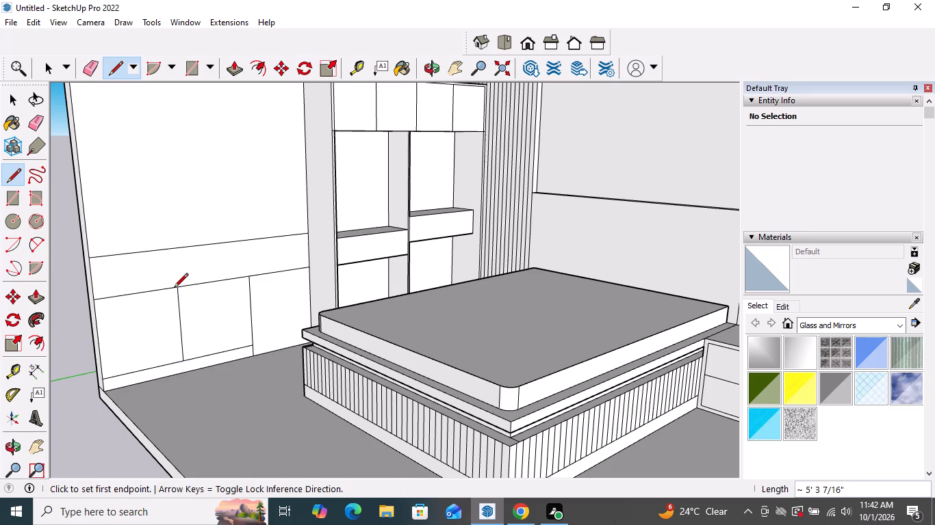
{"action": "left_click", "coordinate": [246, 278]}
{"action": "left_click", "coordinate": [246, 241]}
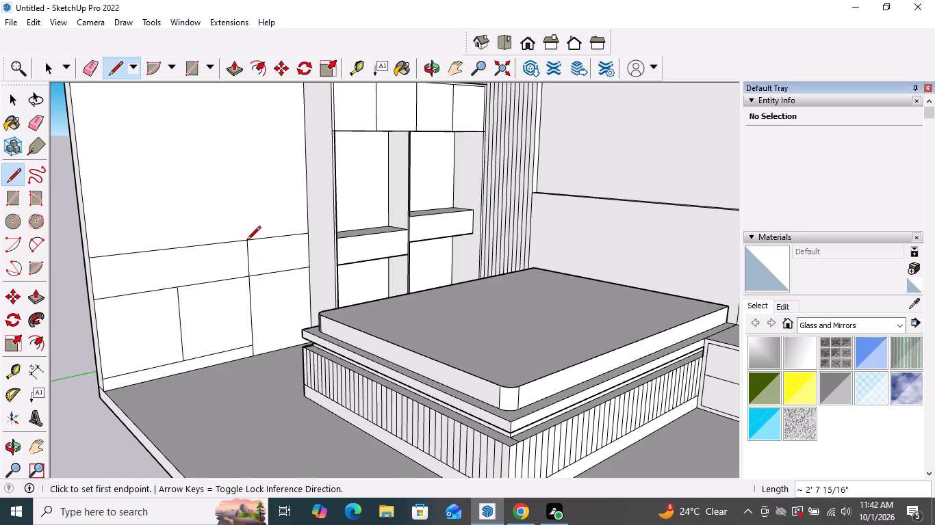
{"action": "scroll", "coordinate": [251, 287], "scroll_direction": "down", "scroll_amount": 3}
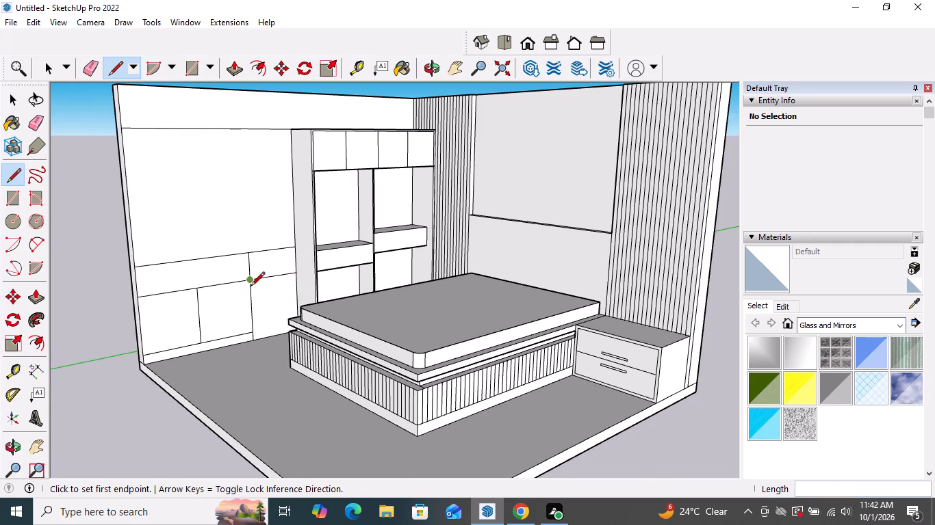
{"action": "key", "text": "m"}
{"action": "key", "text": "space"}
{"action": "key", "text": "space"}
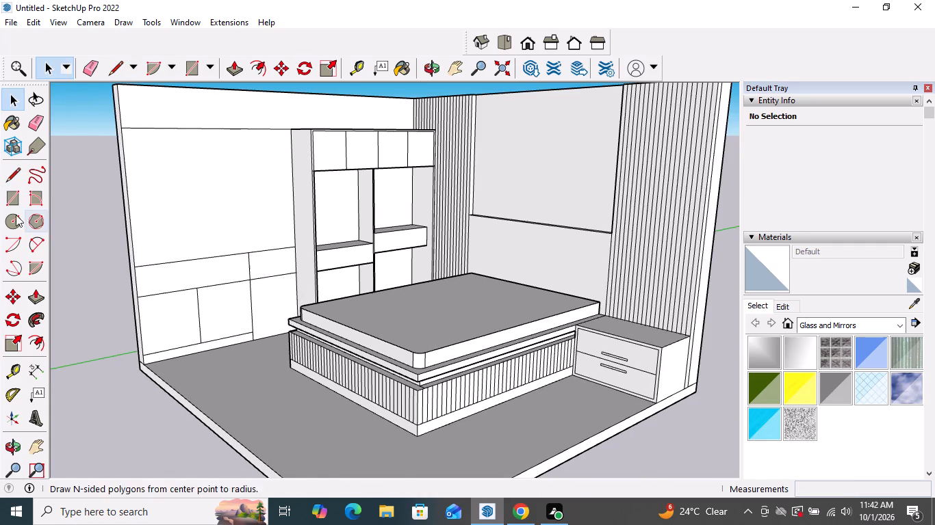
Push/Pull both faces of the horizontal band and the two door panels below it outward by about 2' 8 7/16".
{"action": "left_click", "coordinate": [32, 295]}
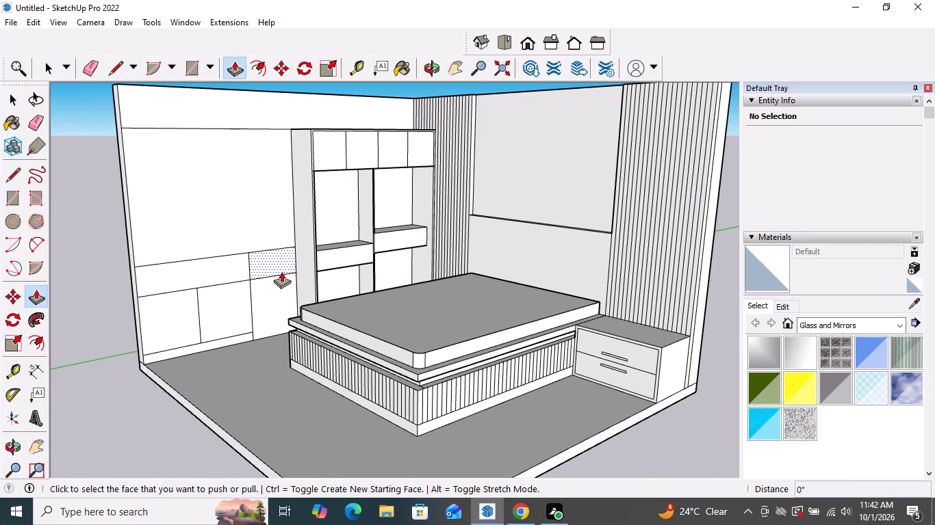
{"action": "left_click", "coordinate": [281, 265]}
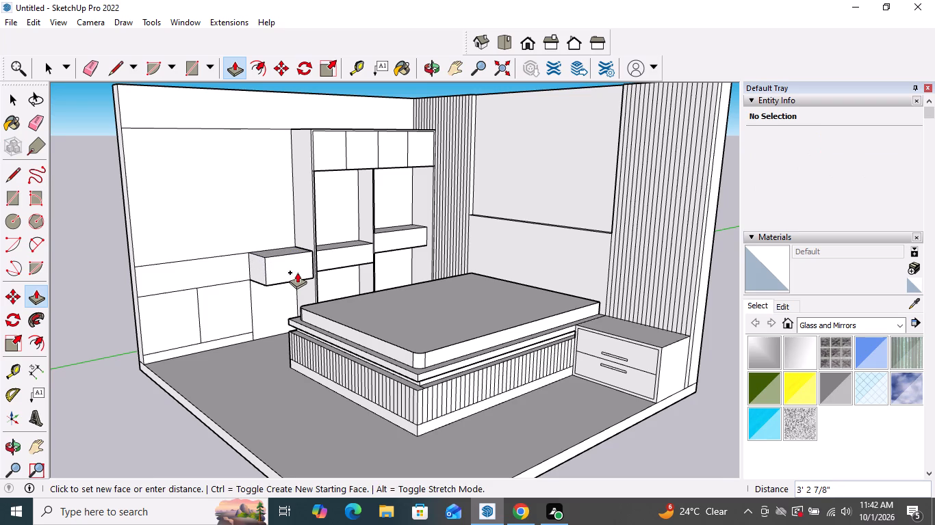
{"action": "scroll", "coordinate": [297, 272], "scroll_direction": "up", "scroll_amount": 6}
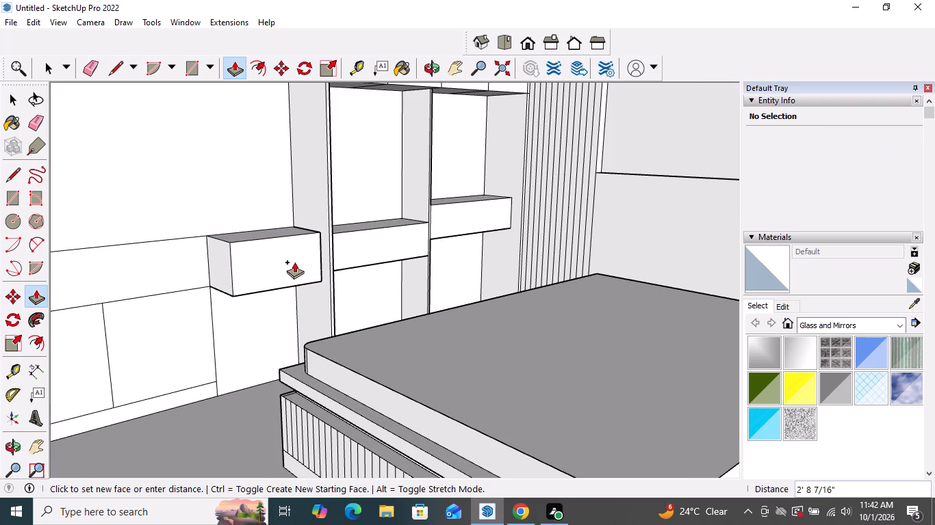
{"action": "left_click", "coordinate": [294, 261]}
{"action": "double_click", "coordinate": [190, 261]}
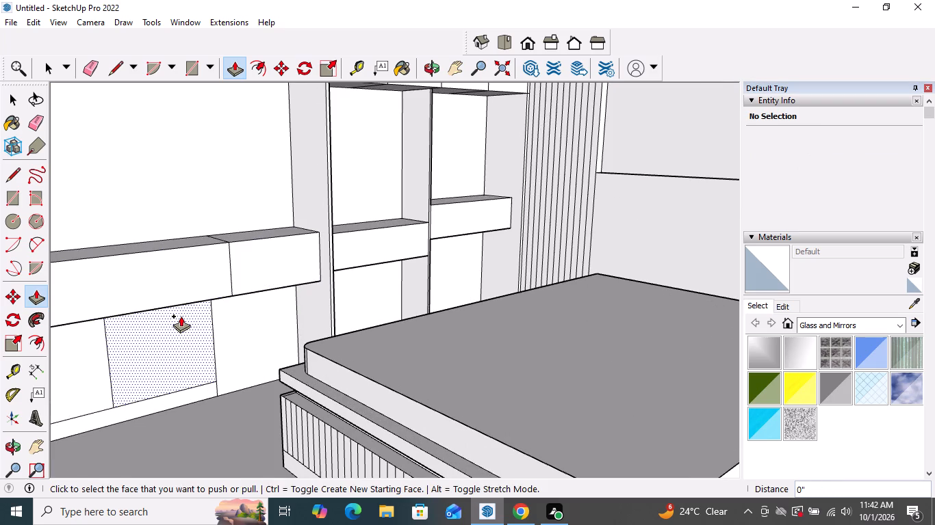
{"action": "double_click", "coordinate": [181, 315]}
{"action": "double_click", "coordinate": [82, 338]}
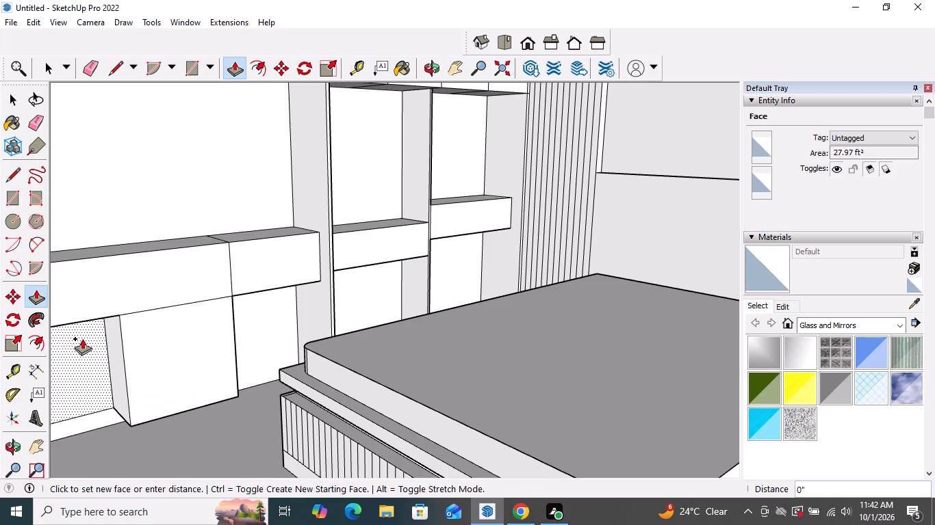
Push/Pull the plinth face beneath the low unit's door panels outward, keeping it set back from the door fronts.
{"action": "middle_click_drag", "start_coordinate": [125, 396], "coordinate": [175, 299]}
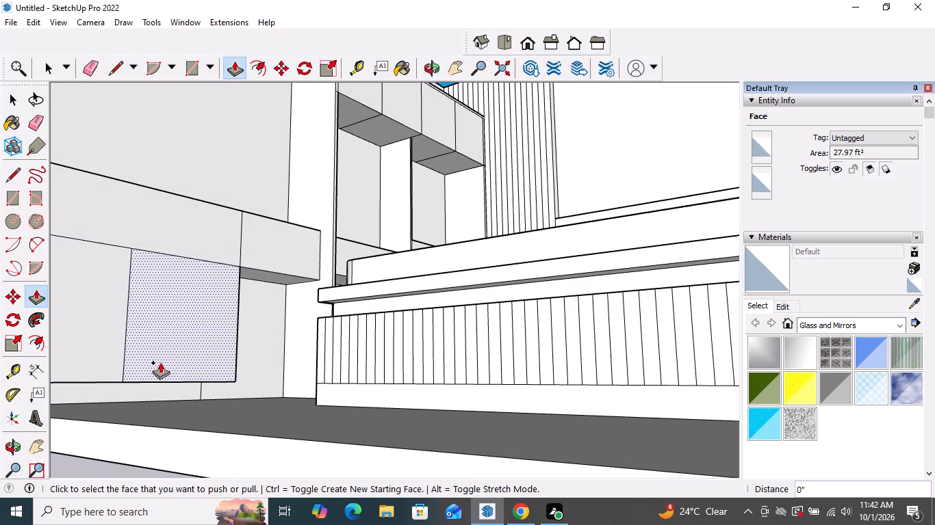
{"action": "scroll", "coordinate": [156, 372], "scroll_direction": "up", "scroll_amount": 4}
{"action": "left_click", "coordinate": [154, 390]}
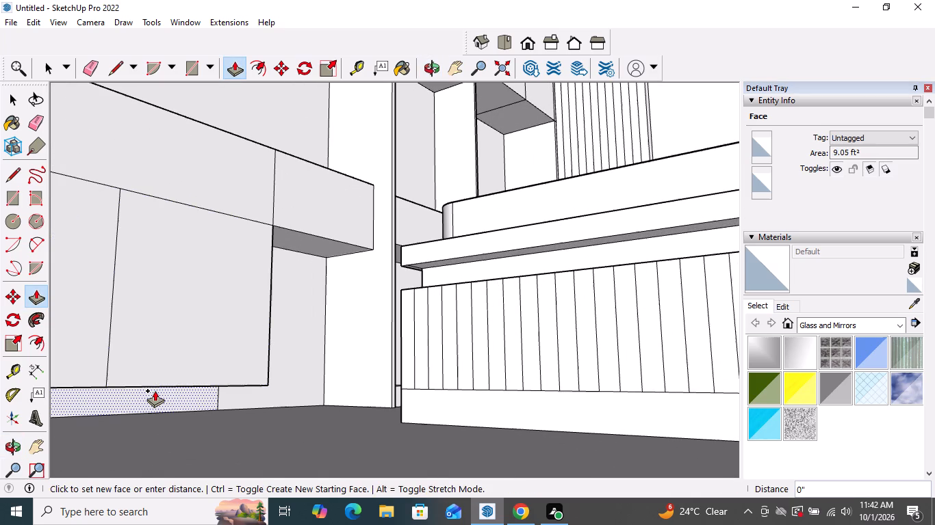
{"action": "scroll", "coordinate": [155, 390], "scroll_direction": "up", "scroll_amount": 3}
{"action": "middle_click_drag", "start_coordinate": [161, 384], "coordinate": [172, 368]}
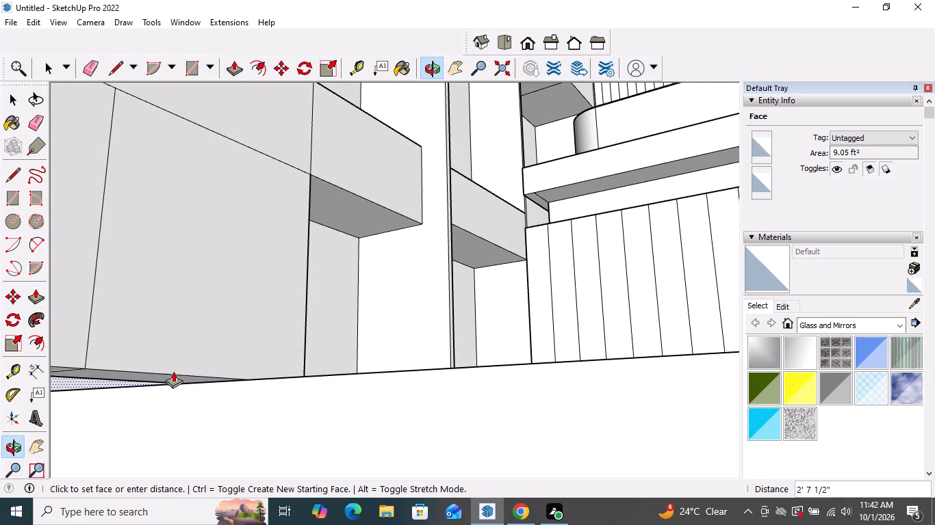
{"action": "middle_click_drag", "start_coordinate": [178, 381], "coordinate": [172, 393]}
{"action": "scroll", "coordinate": [179, 401], "scroll_direction": "up", "scroll_amount": 4}
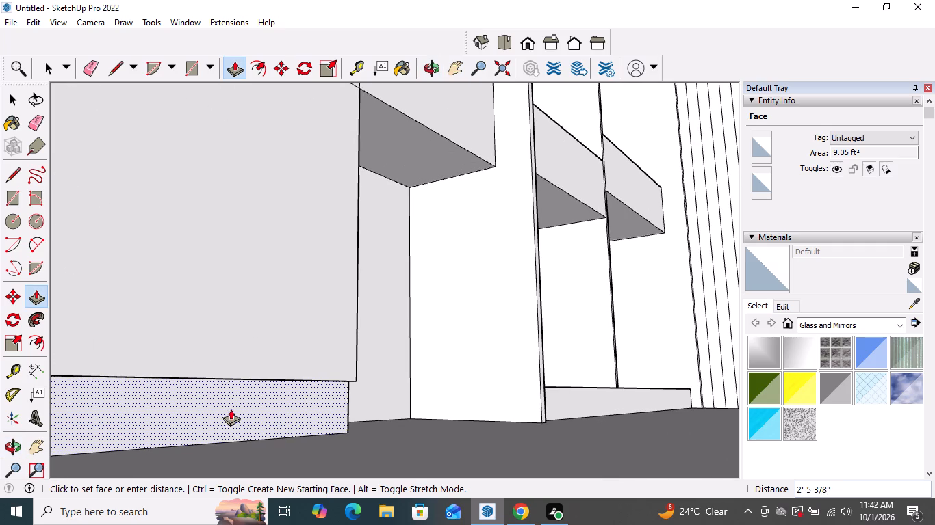
{"action": "middle_click_drag", "start_coordinate": [233, 396], "coordinate": [242, 358]}
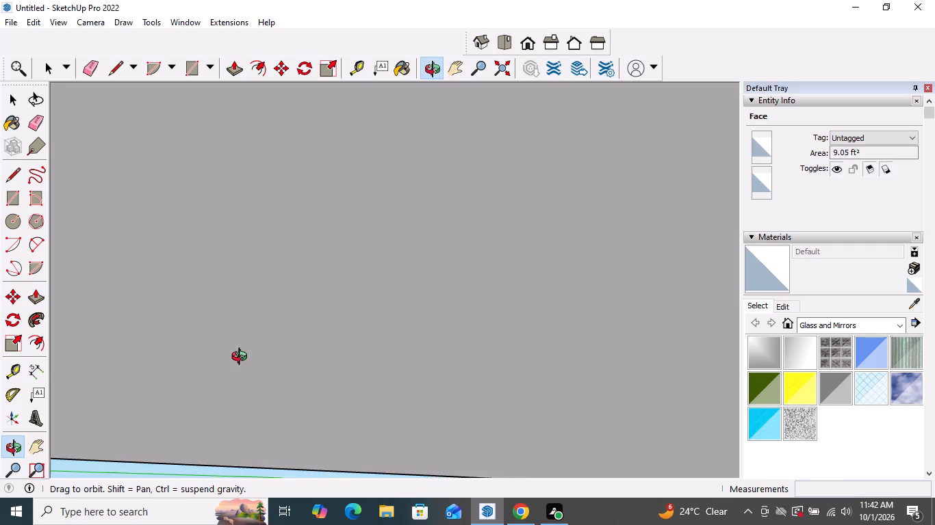
{"action": "middle_click_drag", "start_coordinate": [242, 358], "coordinate": [98, 402]}
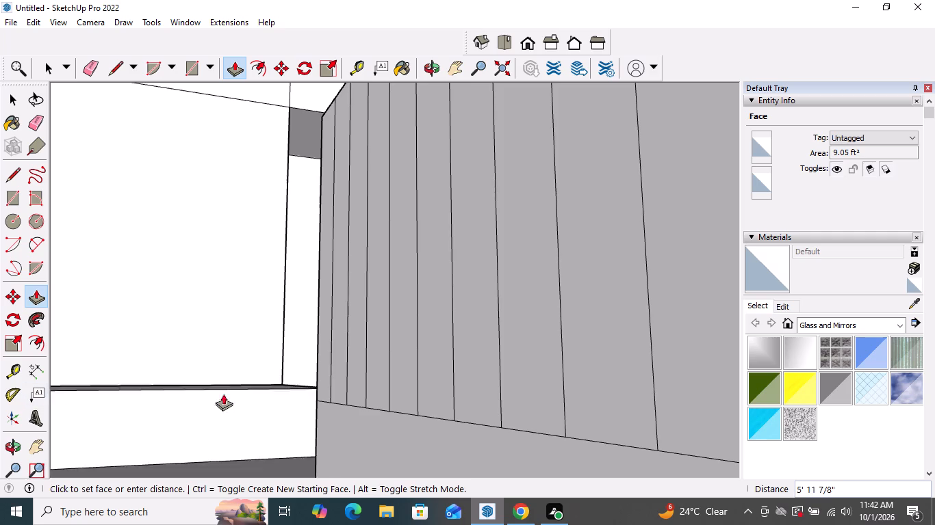
{"action": "scroll", "coordinate": [227, 381], "scroll_direction": "down", "scroll_amount": 8}
{"action": "middle_click_drag", "start_coordinate": [147, 397], "coordinate": [227, 400]}
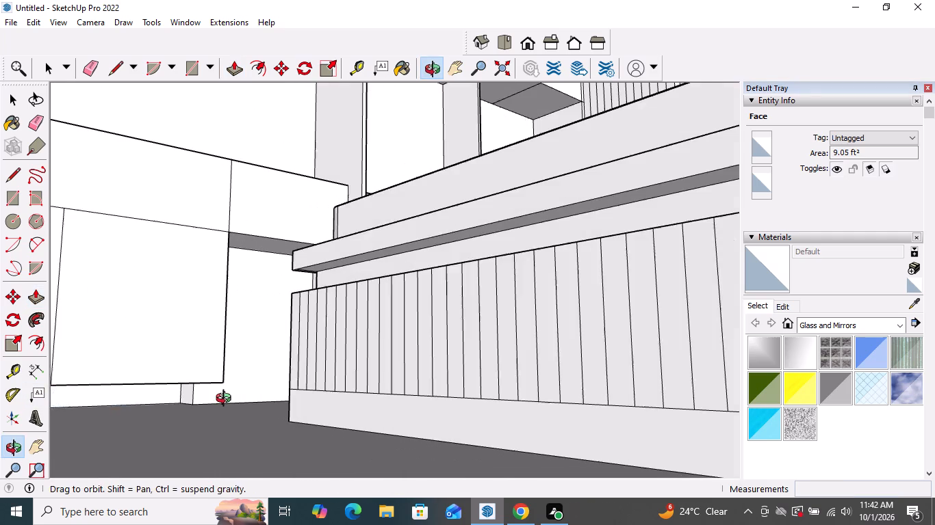
{"action": "middle_click_drag", "start_coordinate": [227, 400], "coordinate": [233, 401]}
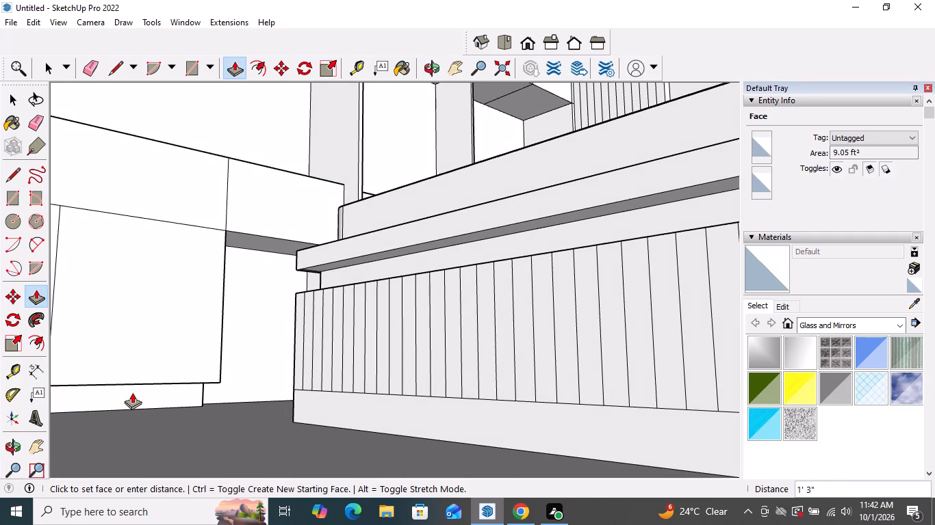
{"action": "left_click", "coordinate": [138, 394]}
{"action": "key", "text": "space"}
Push/Pull the low unit's plinth face outward by another 4 1/4".
{"action": "scroll", "coordinate": [272, 402], "scroll_direction": "down", "scroll_amount": 10}
{"action": "middle_click_drag", "start_coordinate": [185, 407], "coordinate": [353, 405]}
{"action": "scroll", "coordinate": [144, 398], "scroll_direction": "up", "scroll_amount": 4}
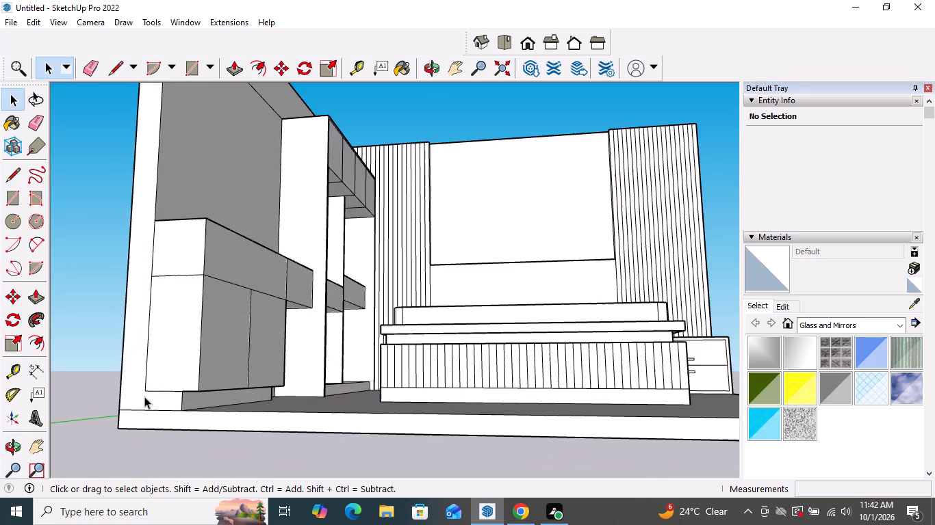
{"action": "scroll", "coordinate": [144, 396], "scroll_direction": "up", "scroll_amount": 5}
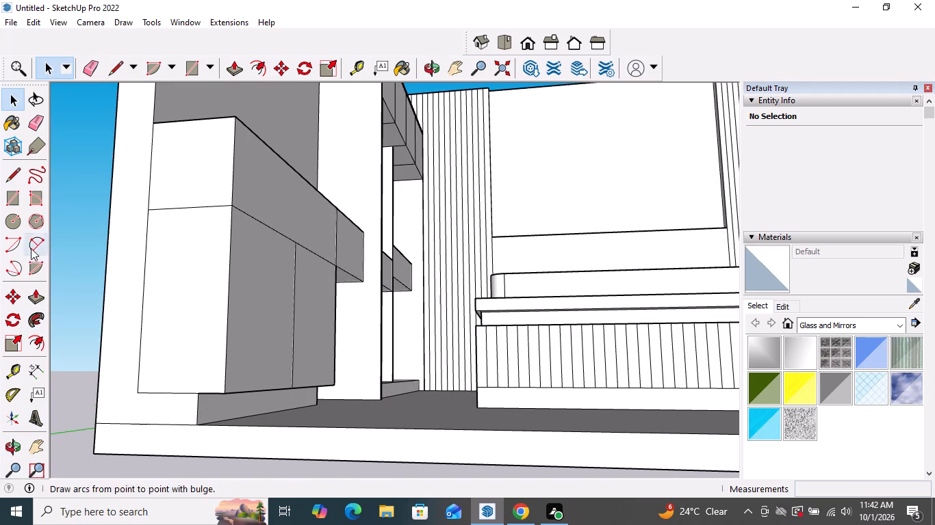
{"action": "left_click", "coordinate": [40, 299]}
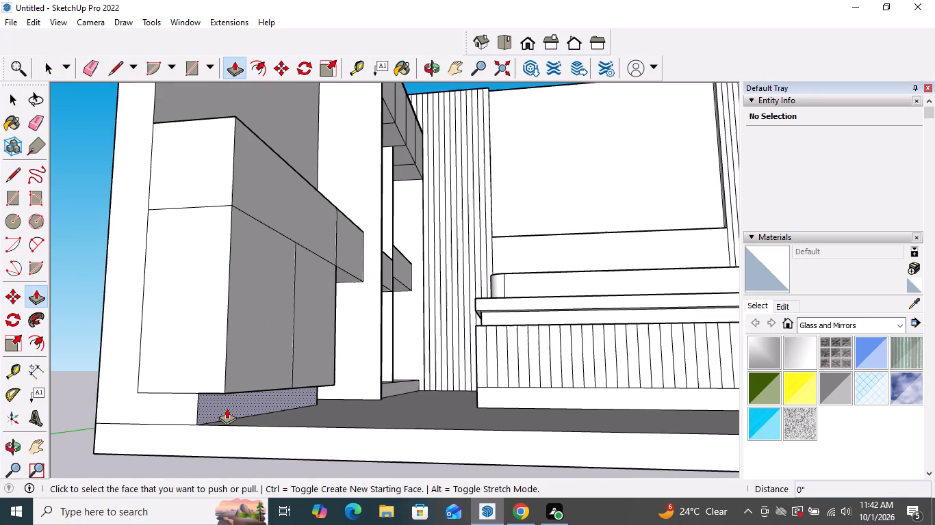
{"action": "left_click", "coordinate": [225, 406]}
{"action": "left_click", "coordinate": [235, 408]}
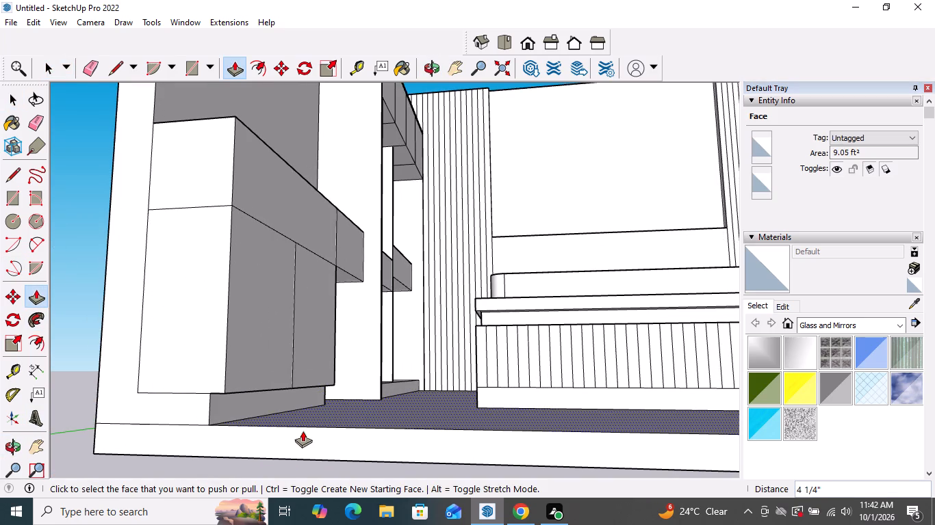
{"action": "key", "text": "space"}
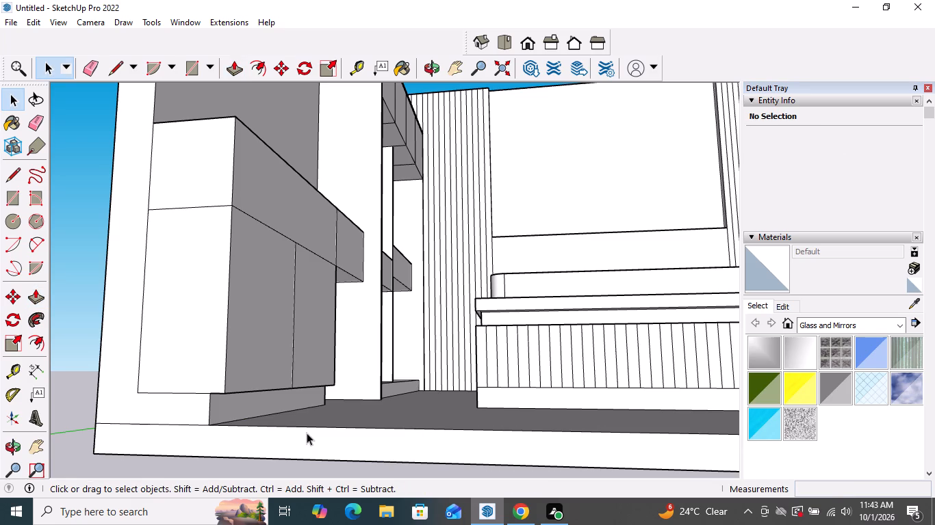
Erase the dividing edge across the low unit's top so the top is a single face.
{"action": "scroll", "coordinate": [326, 431], "scroll_direction": "down", "scroll_amount": 4}
{"action": "middle_click_drag", "start_coordinate": [423, 289], "coordinate": [245, 364]}
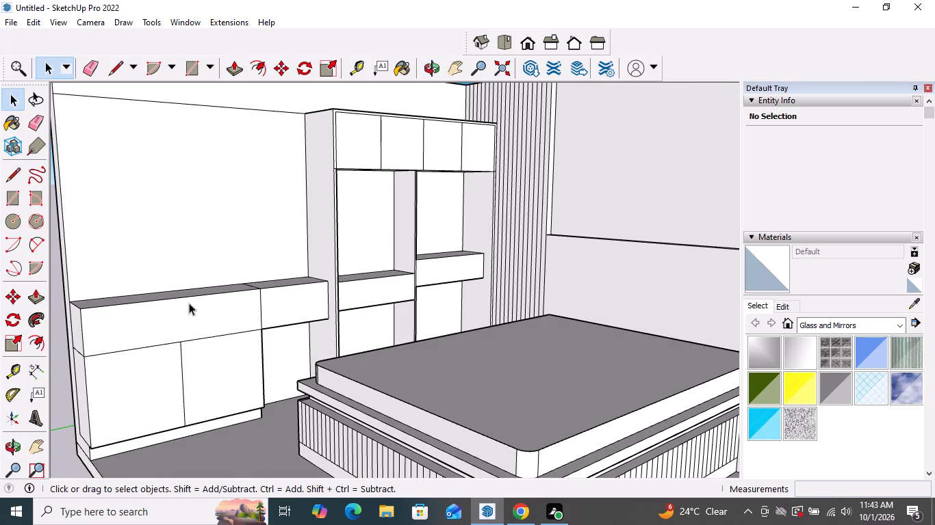
{"action": "middle_click_drag", "start_coordinate": [203, 325], "coordinate": [229, 412]}
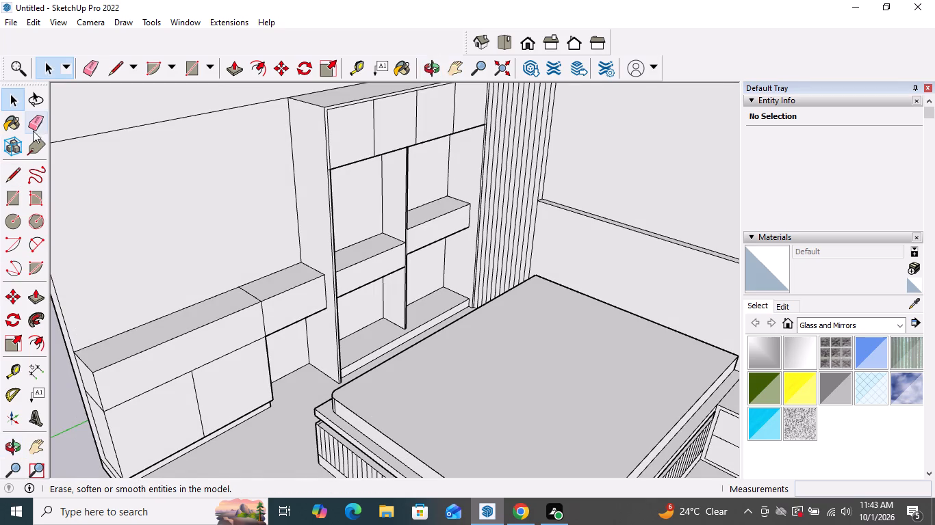
{"action": "left_click", "coordinate": [37, 125]}
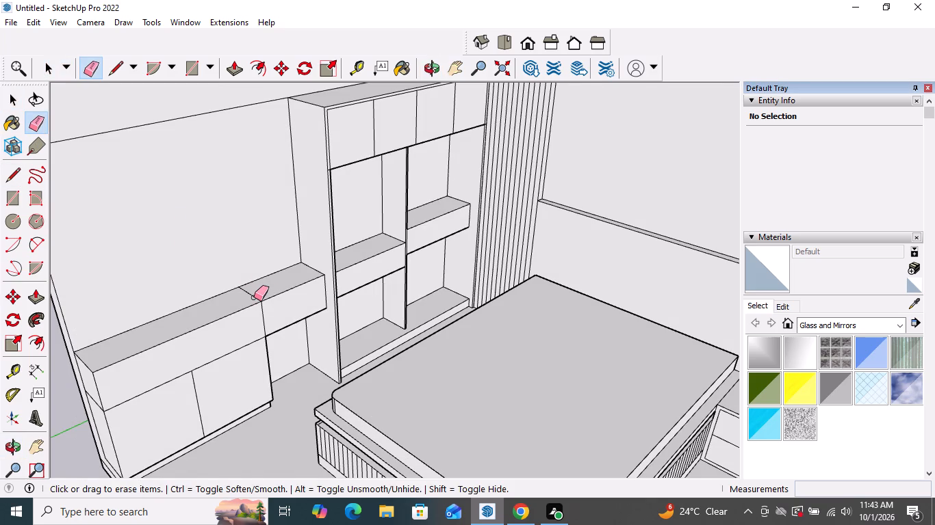
{"action": "left_click", "coordinate": [253, 297]}
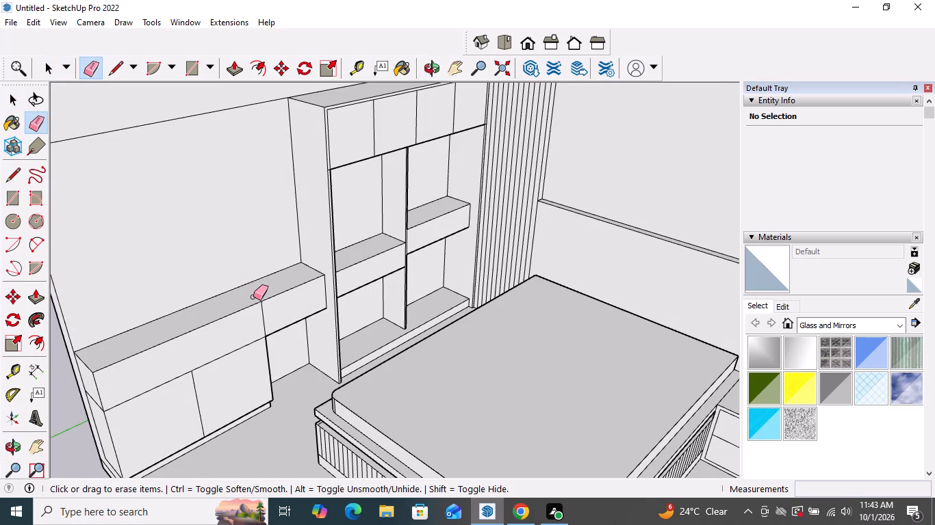
{"action": "key", "text": "space"}
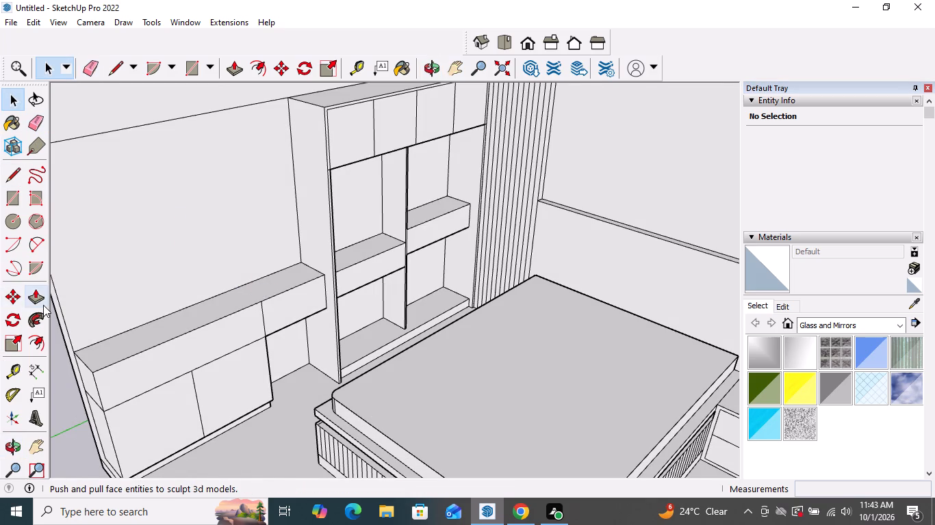
Push/Pull the low unit's entire top face slightly upward to form a thin countertop.
{"action": "left_click", "coordinate": [43, 304]}
{"action": "left_click", "coordinate": [146, 334]}
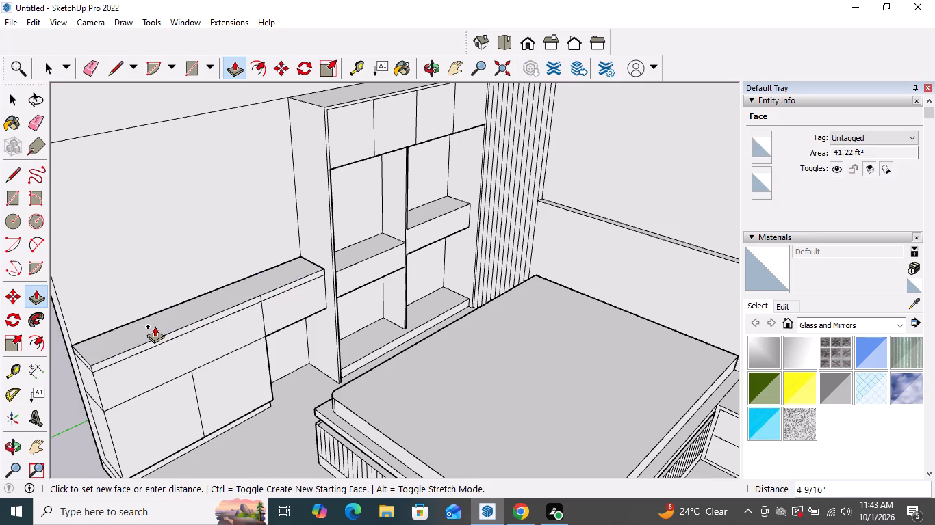
{"action": "left_click", "coordinate": [156, 328]}
{"action": "key", "text": "space"}
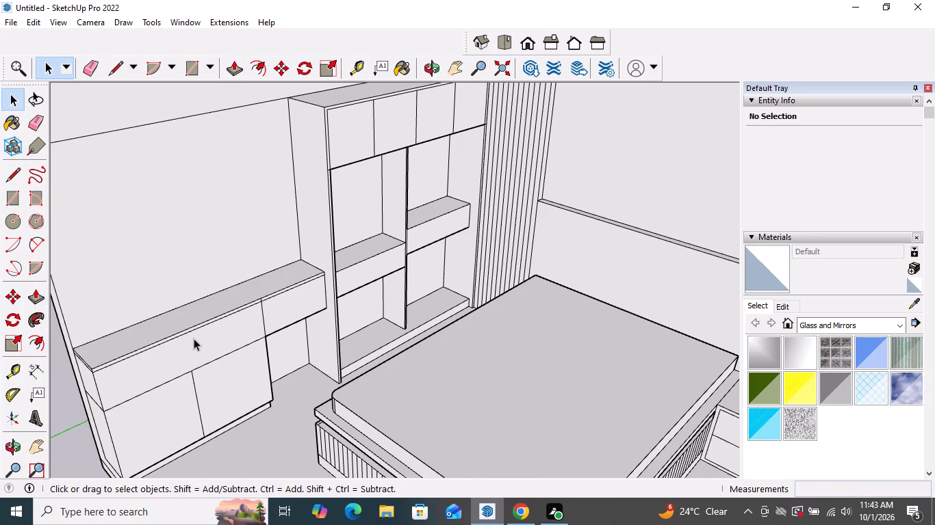
Draw a vertical line on the wall above the low unit and close it into a half-round with an arc bulging about 2' 7 5/8".
{"action": "scroll", "coordinate": [196, 338], "scroll_direction": "down", "scroll_amount": 3}
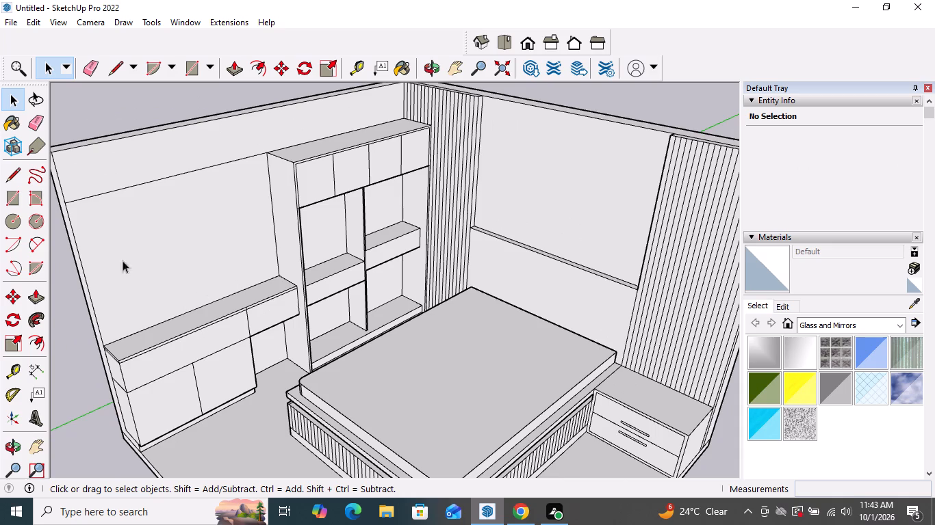
{"action": "left_click", "coordinate": [10, 172]}
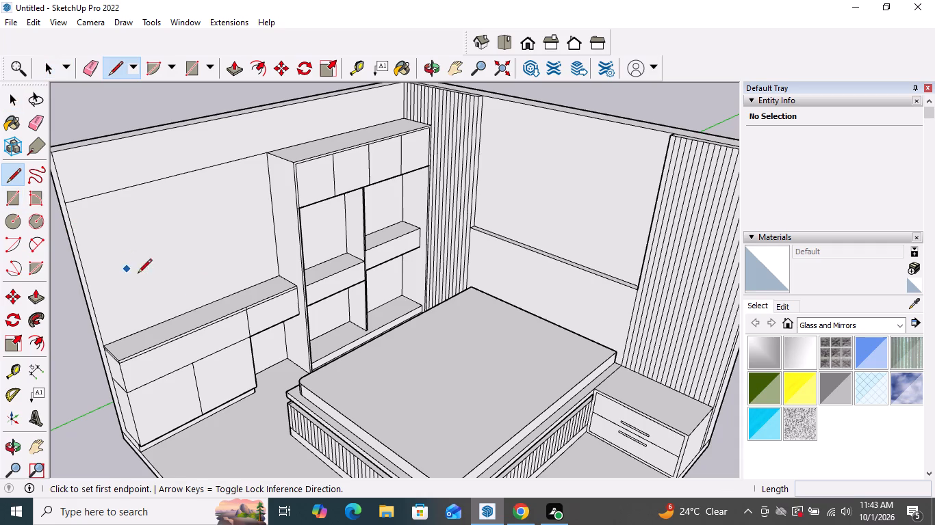
{"action": "left_click", "coordinate": [229, 254]}
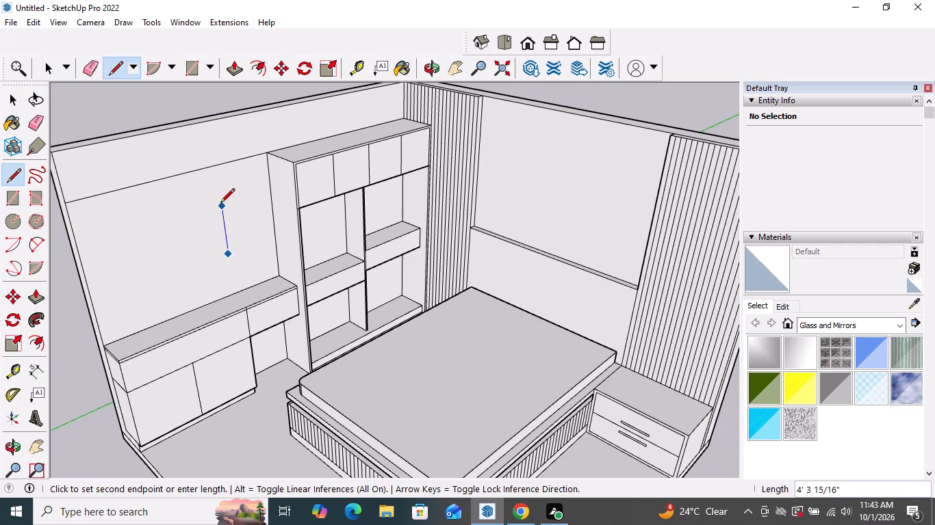
{"action": "left_click", "coordinate": [220, 202]}
{"action": "left_click", "coordinate": [33, 243]}
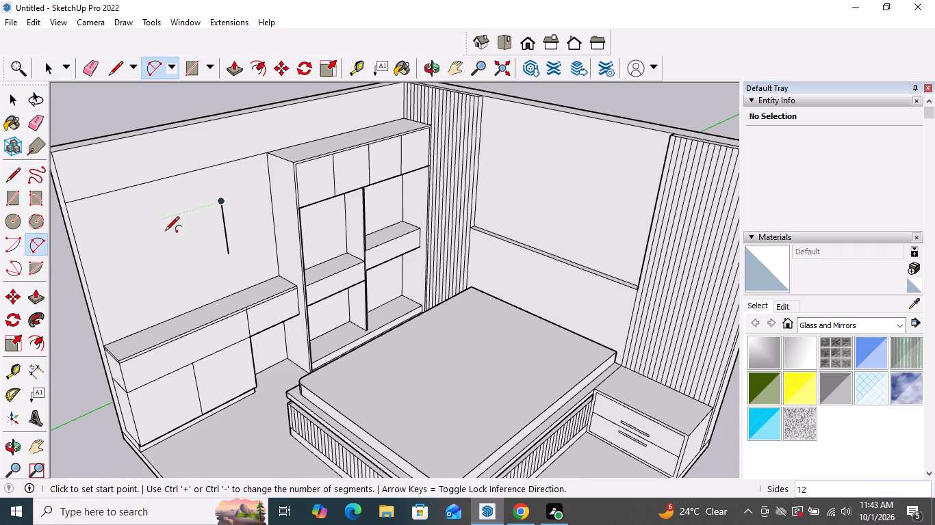
{"action": "left_click", "coordinate": [221, 203]}
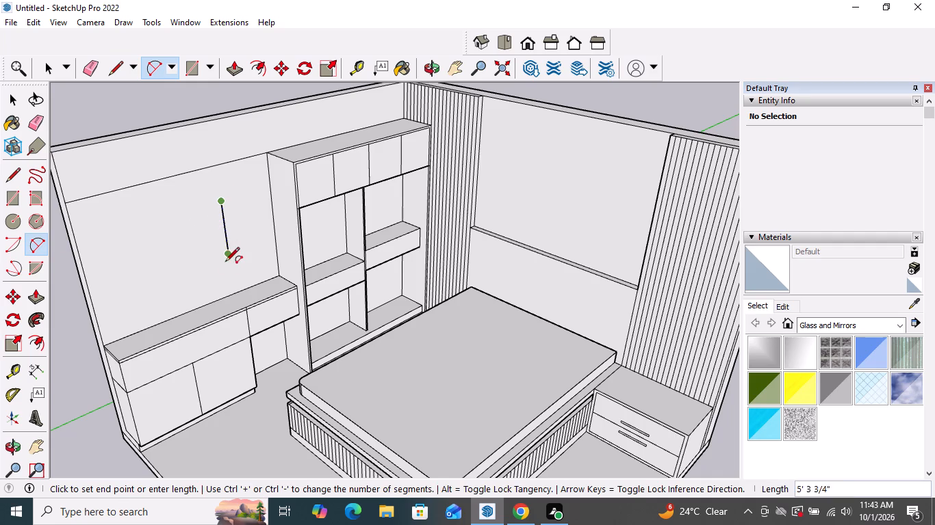
{"action": "left_click", "coordinate": [229, 256]}
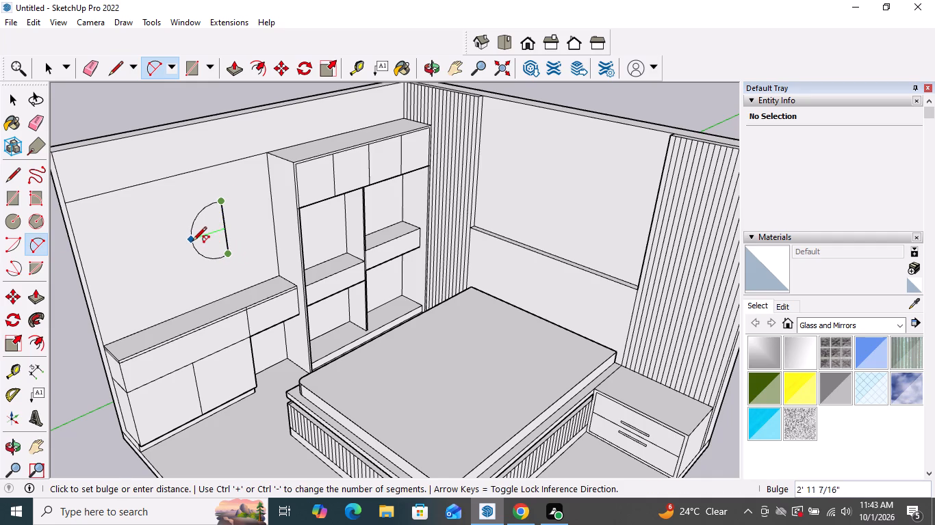
{"action": "left_click", "coordinate": [196, 240]}
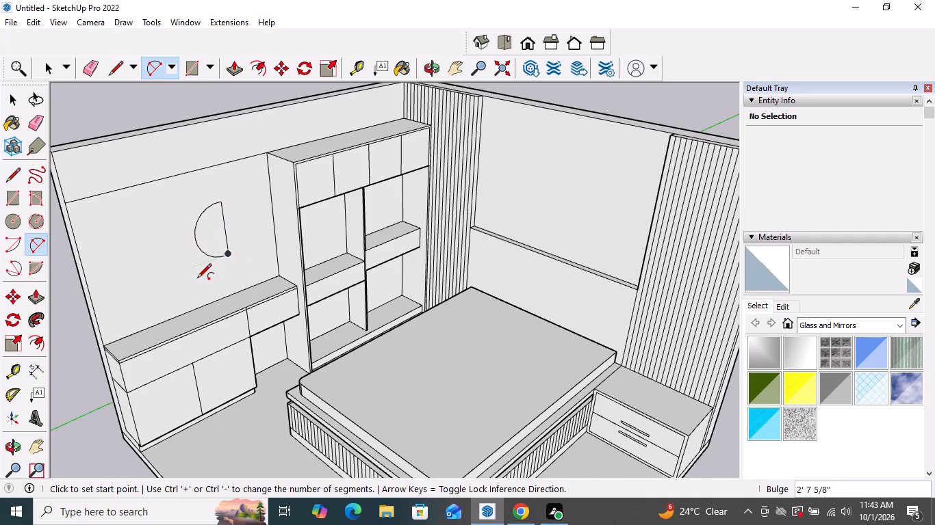
Extend the half-round's vertical edge upward with a line about 9 3/4" long.
{"action": "scroll", "coordinate": [208, 236], "scroll_direction": "up", "scroll_amount": 3}
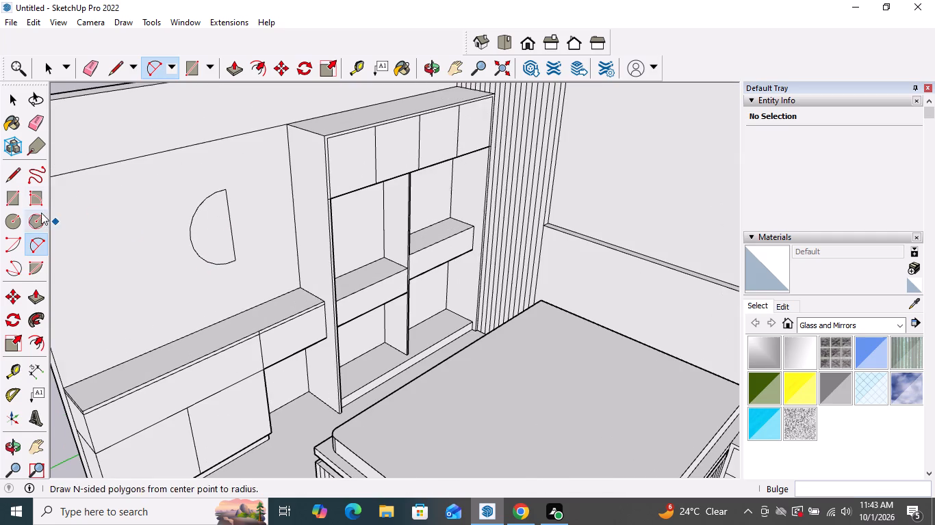
{"action": "left_click", "coordinate": [16, 179]}
{"action": "scroll", "coordinate": [227, 193], "scroll_direction": "up", "scroll_amount": 2}
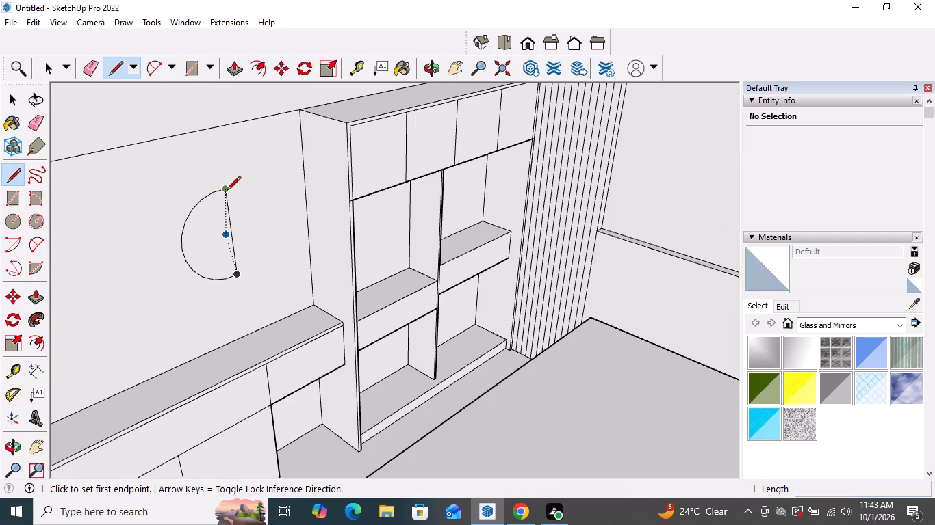
{"action": "left_click", "coordinate": [227, 187]}
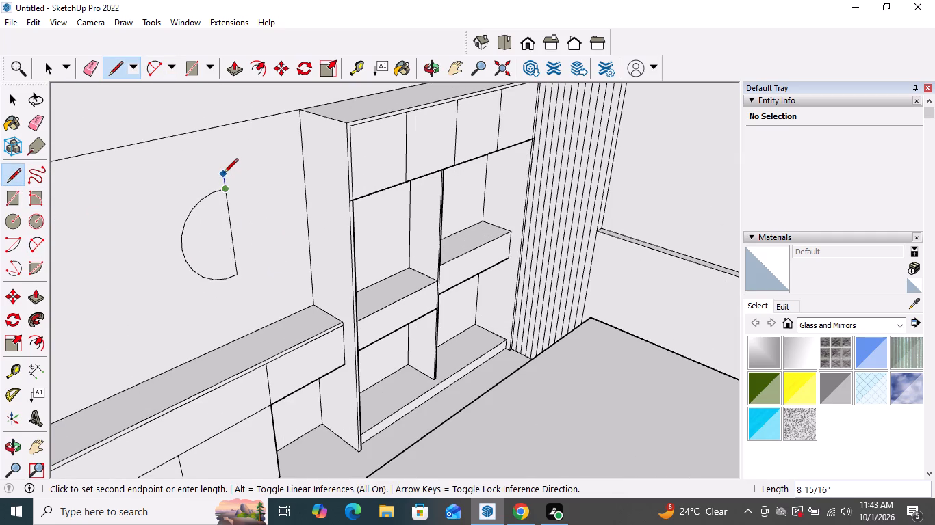
{"action": "left_click", "coordinate": [224, 172]}
{"action": "key", "text": "space"}
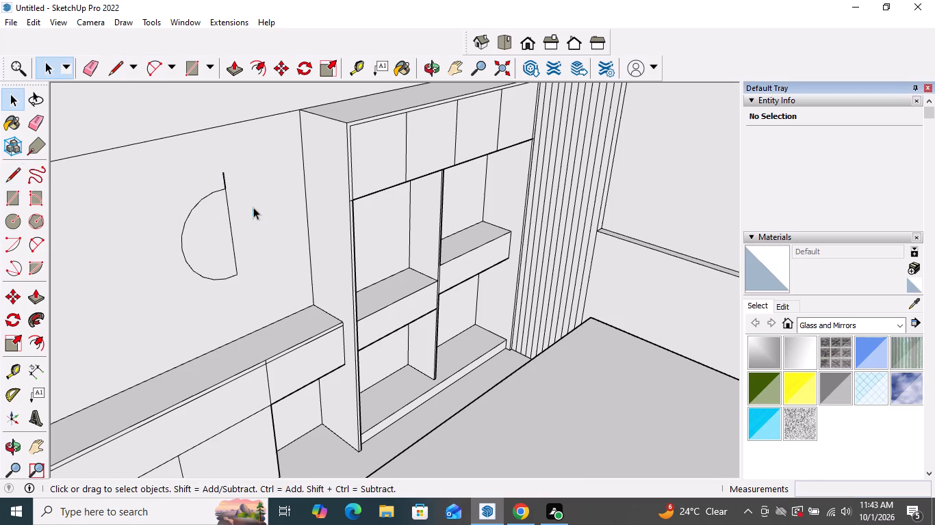
Copy the short 9 3/4" edge from the half-round's upper end to extend its straight side below the lower end.
{"action": "key", "text": "space"}
{"action": "left_click", "coordinate": [225, 181]}
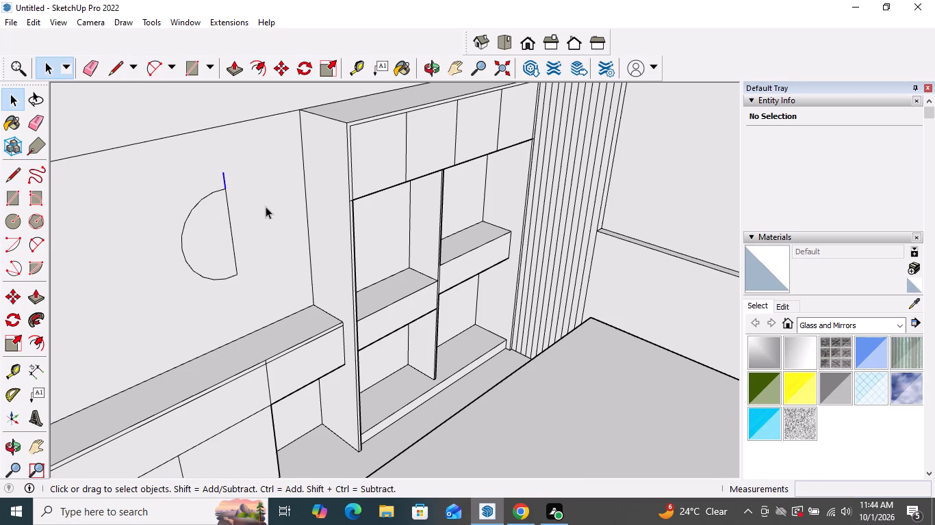
{"action": "key", "text": "m"}
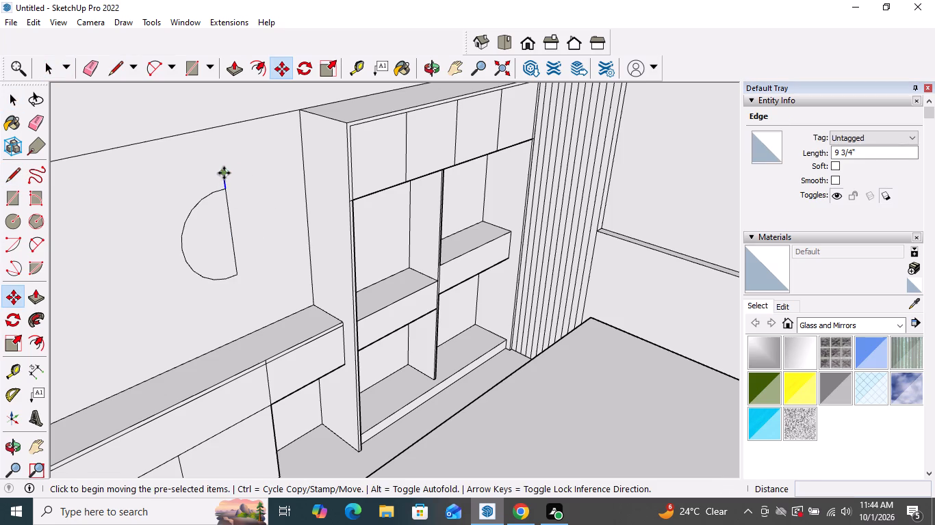
{"action": "left_click", "coordinate": [224, 170]}
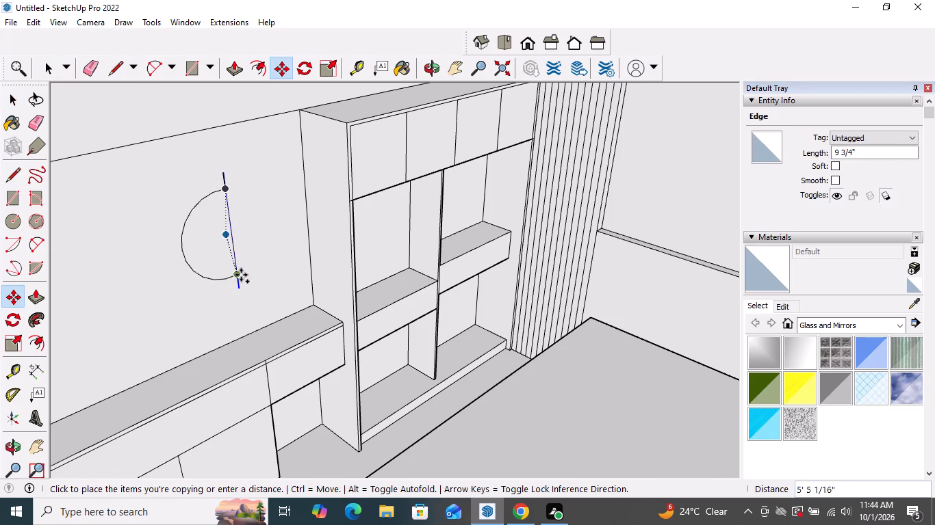
{"action": "left_click", "coordinate": [240, 275]}
Set the half-round's arc to 60 segments.
{"action": "key", "text": "space"}
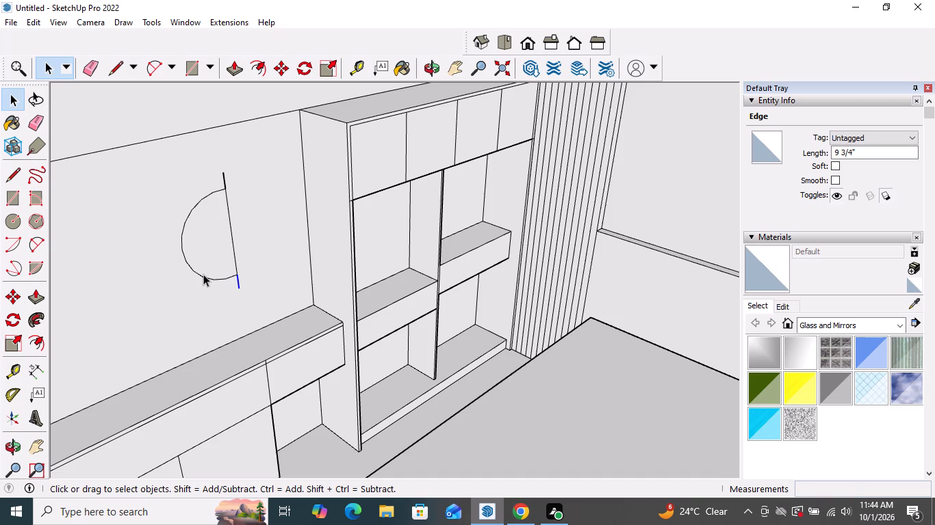
{"action": "left_click", "coordinate": [203, 275]}
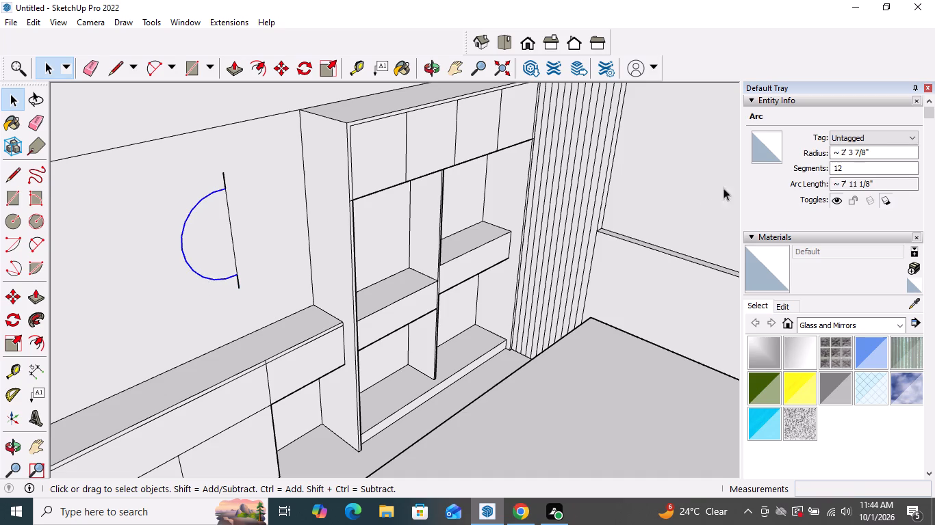
{"action": "left_click_drag", "start_coordinate": [850, 168], "coordinate": [823, 168]}
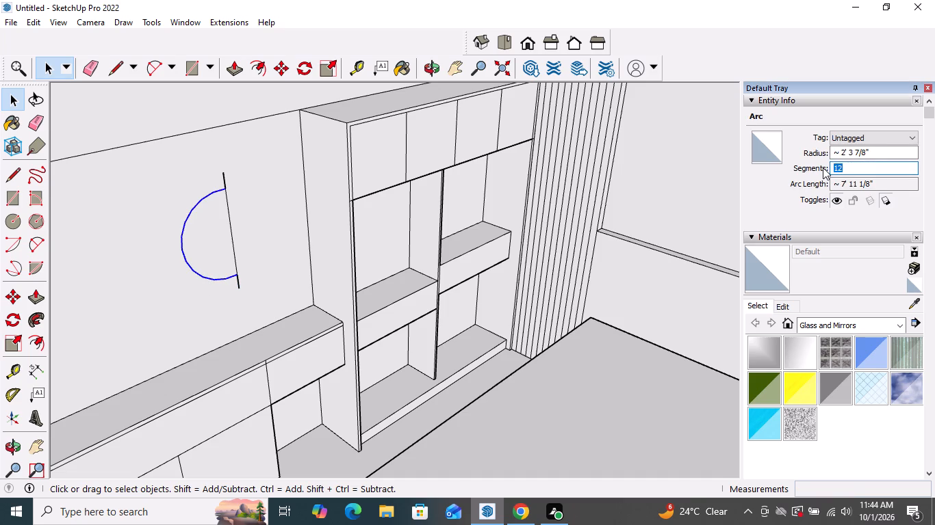
{"action": "type", "text": "60"}
{"action": "key", "text": "Return"}
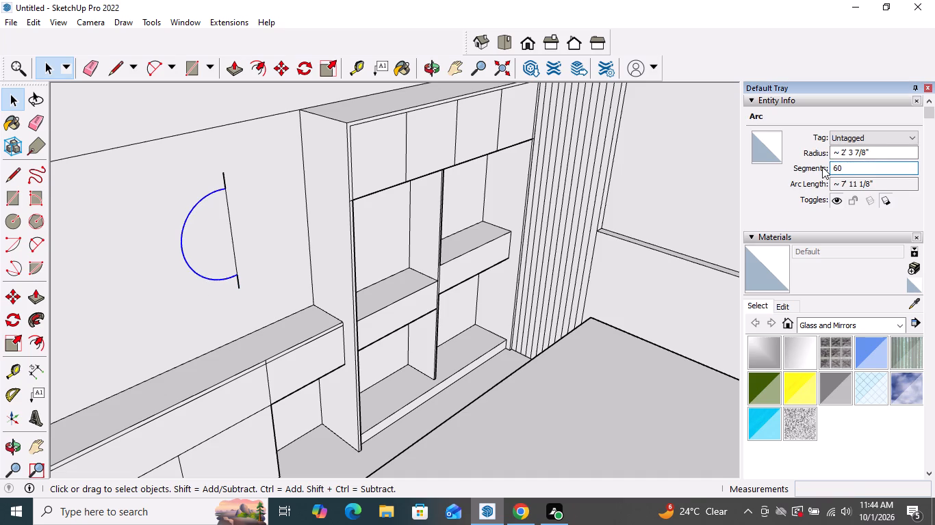
{"action": "key", "text": "space"}
Draw a larger outer arc between the ends of the two short extension edges, bulging about 3' 1 7/16" around the half-round.
{"action": "left_click", "coordinate": [39, 250]}
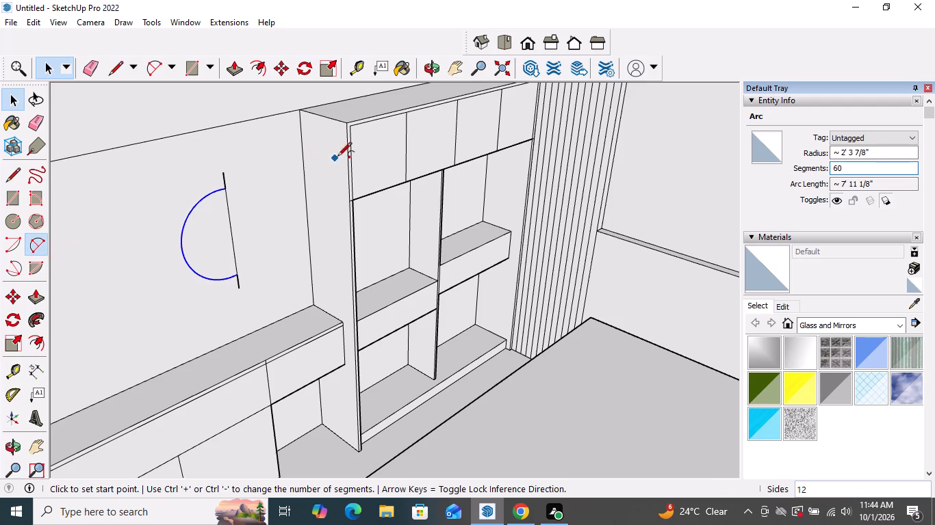
{"action": "left_click", "coordinate": [224, 174]}
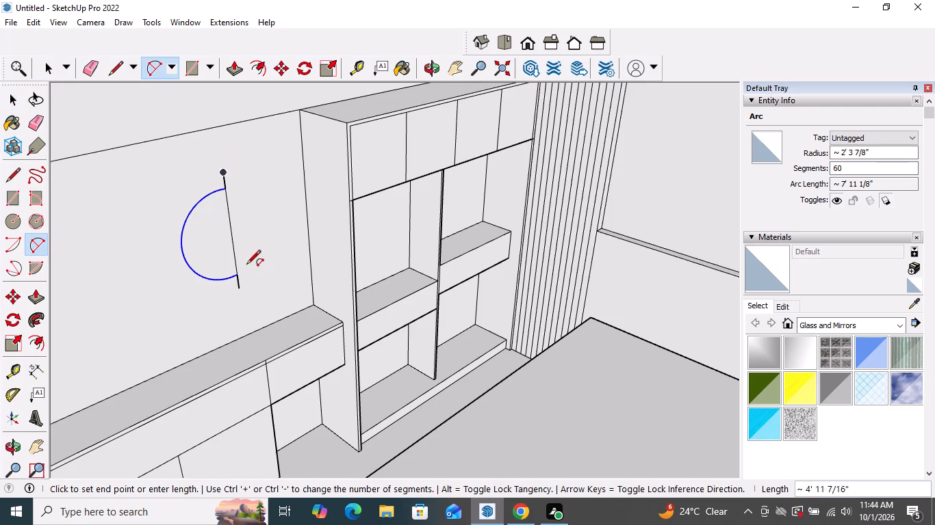
{"action": "left_click", "coordinate": [240, 288]}
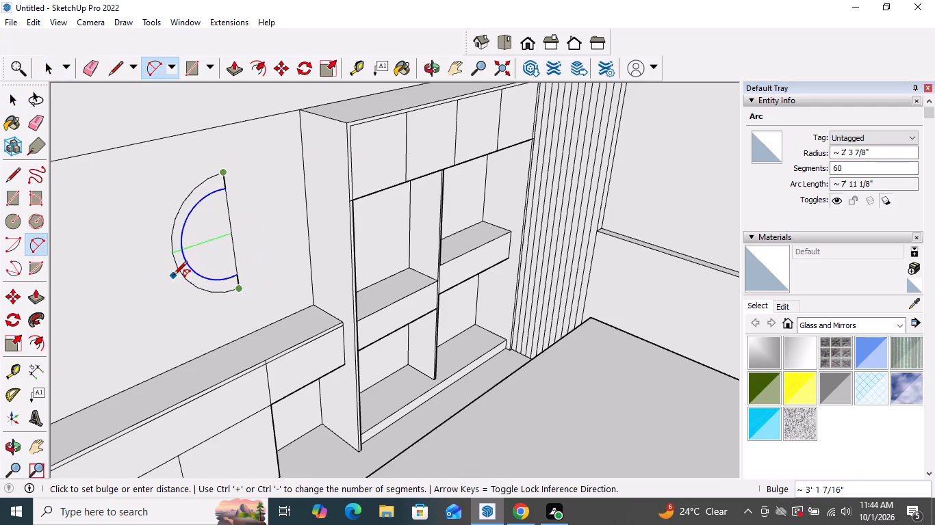
{"action": "left_click", "coordinate": [173, 273]}
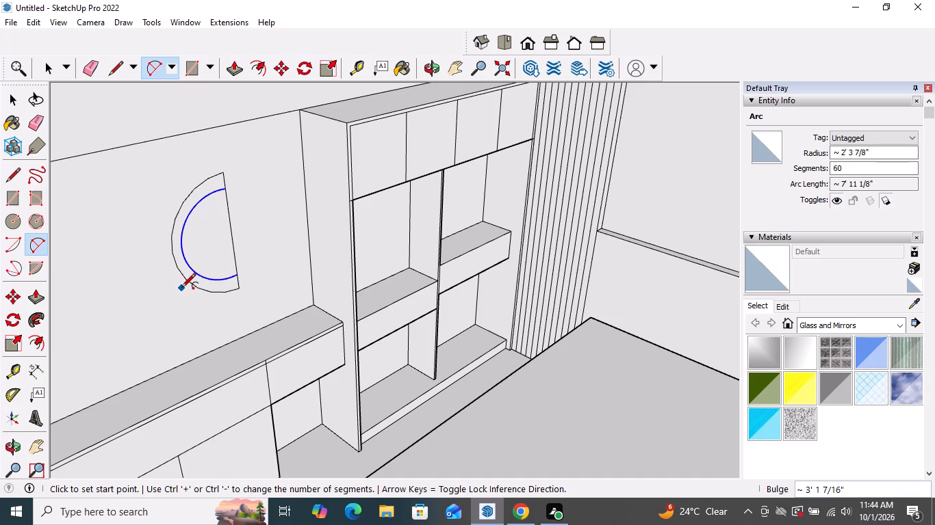
Set the outer arc to 60 segments.
{"action": "key", "text": "space"}
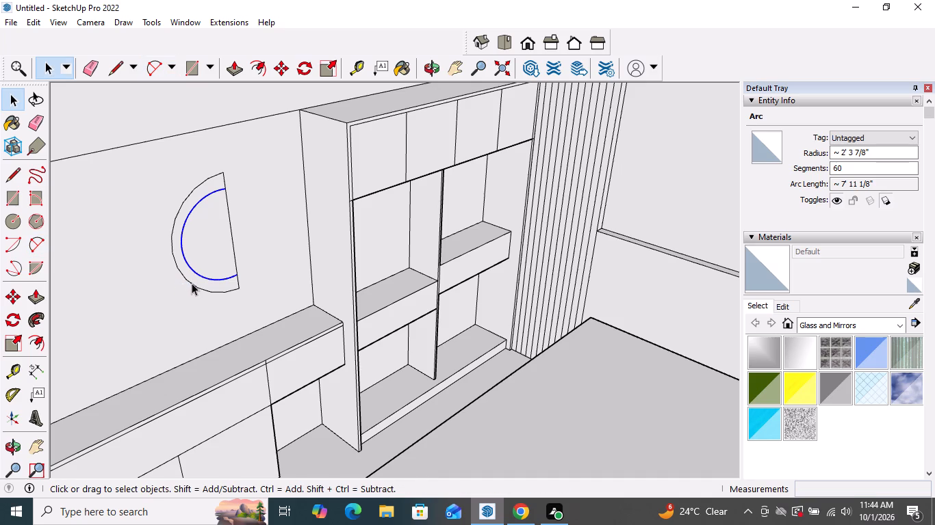
{"action": "left_click", "coordinate": [192, 282]}
{"action": "left_click_drag", "start_coordinate": [859, 167], "coordinate": [824, 175]}
{"action": "type", "text": "60"}
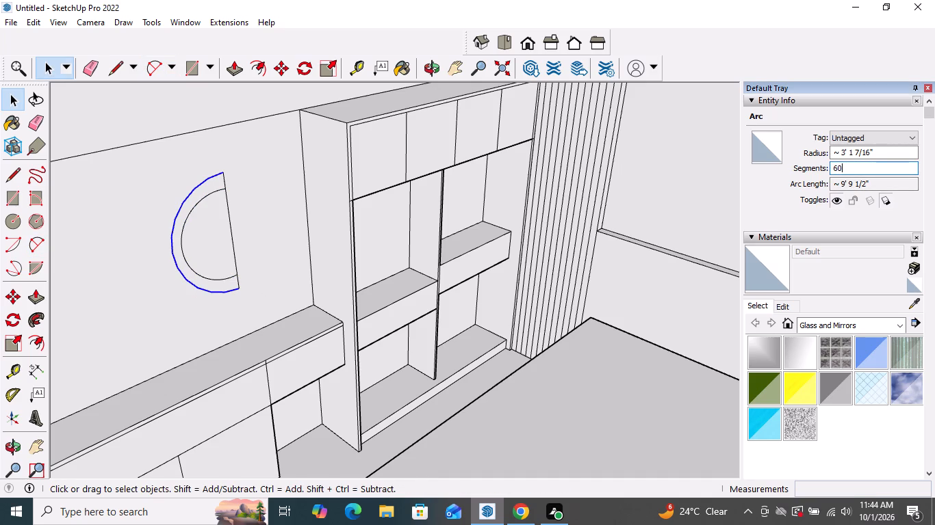
{"action": "key", "text": "Return"}
{"action": "key", "text": "space"}
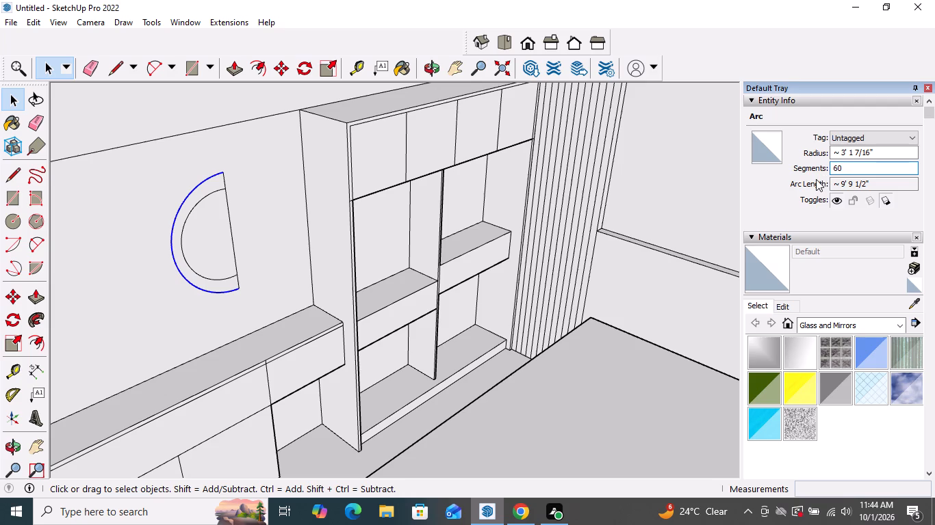
Push/Pull the inner half-round face slightly outward from the wall.
{"action": "left_click", "coordinate": [31, 297]}
{"action": "scroll", "coordinate": [192, 261], "scroll_direction": "up", "scroll_amount": 3}
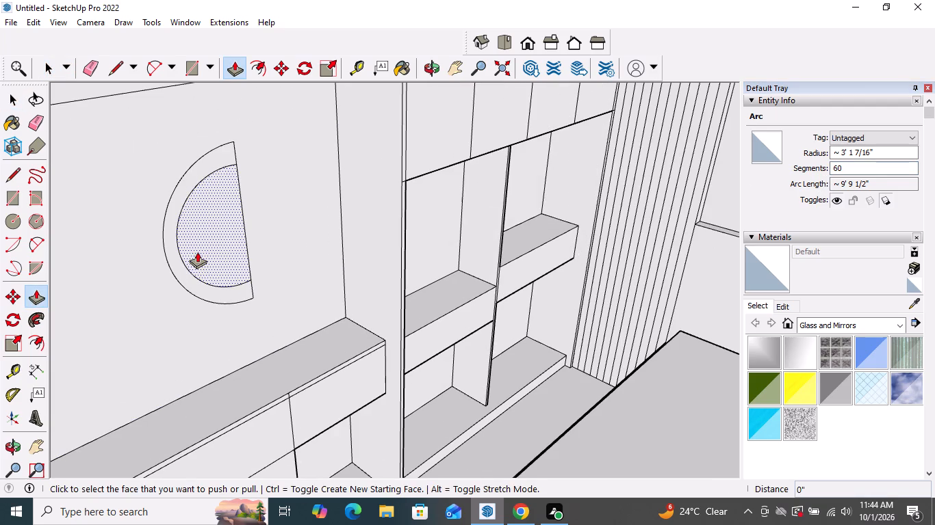
{"action": "left_click", "coordinate": [198, 249]}
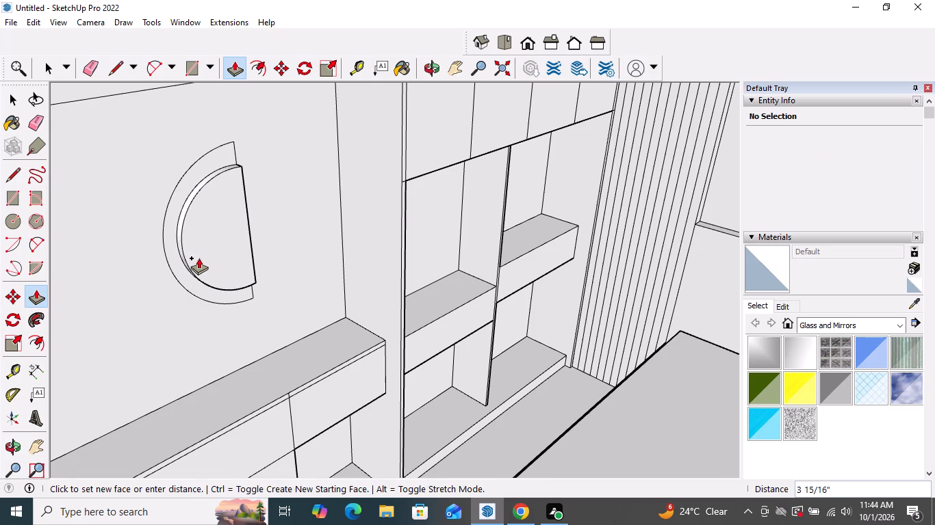
{"action": "left_click", "coordinate": [197, 255]}
{"action": "key", "text": "space"}
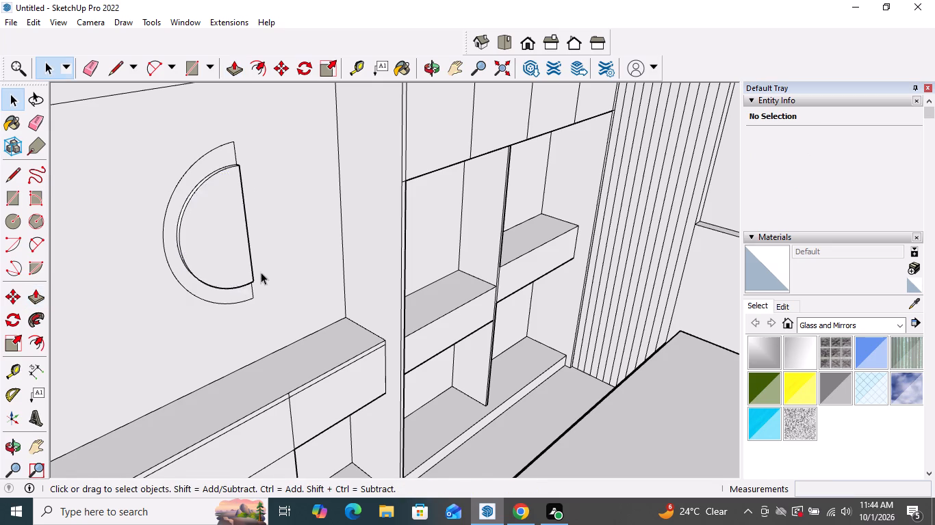
Copy the wall's vertical edge beside the shelving to the low unit's far end, dividing the span with /40 into evenly spaced slat lines.
{"action": "scroll", "coordinate": [264, 267], "scroll_direction": "down", "scroll_amount": 5}
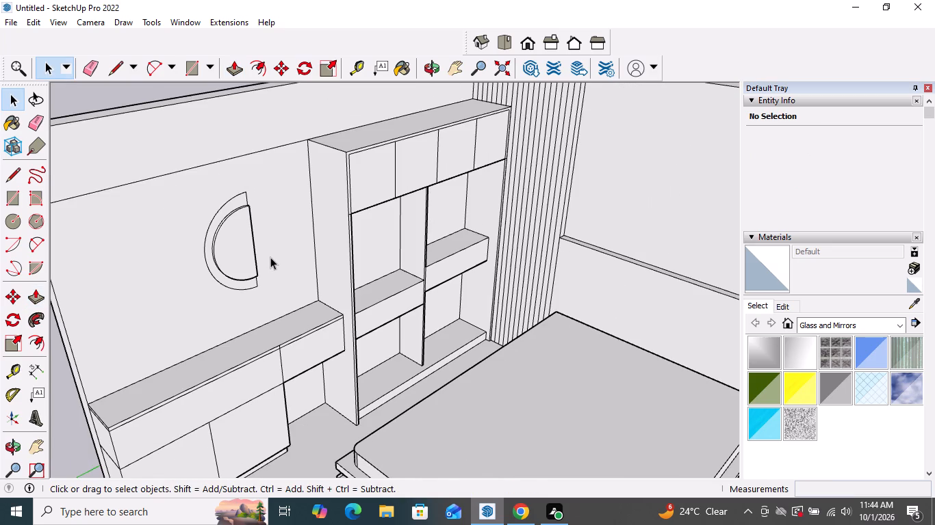
{"action": "scroll", "coordinate": [281, 254], "scroll_direction": "down", "scroll_amount": 2}
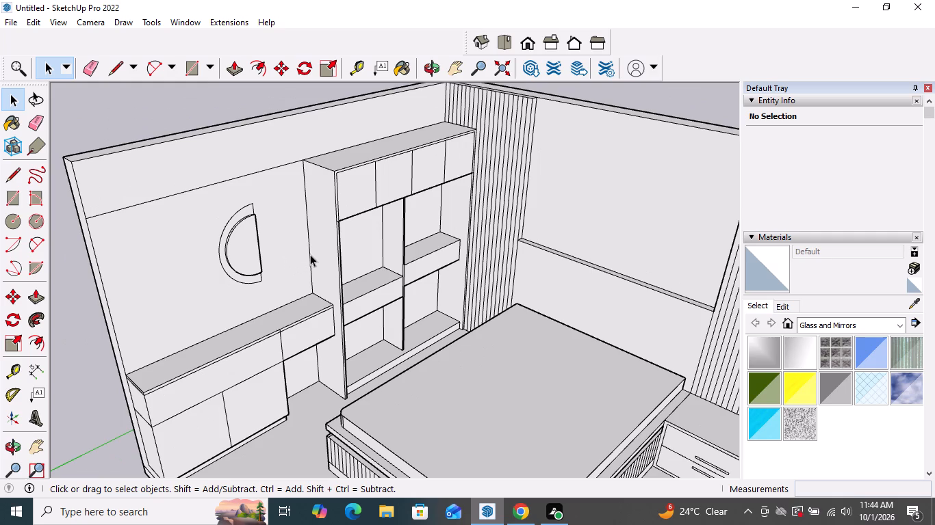
{"action": "left_click", "coordinate": [310, 253]}
{"action": "key", "text": "m"}
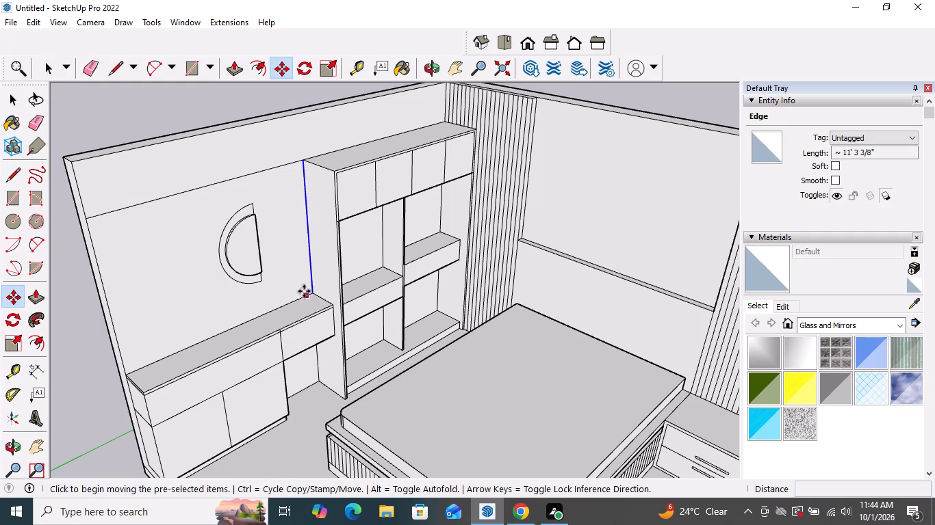
{"action": "left_click", "coordinate": [309, 292]}
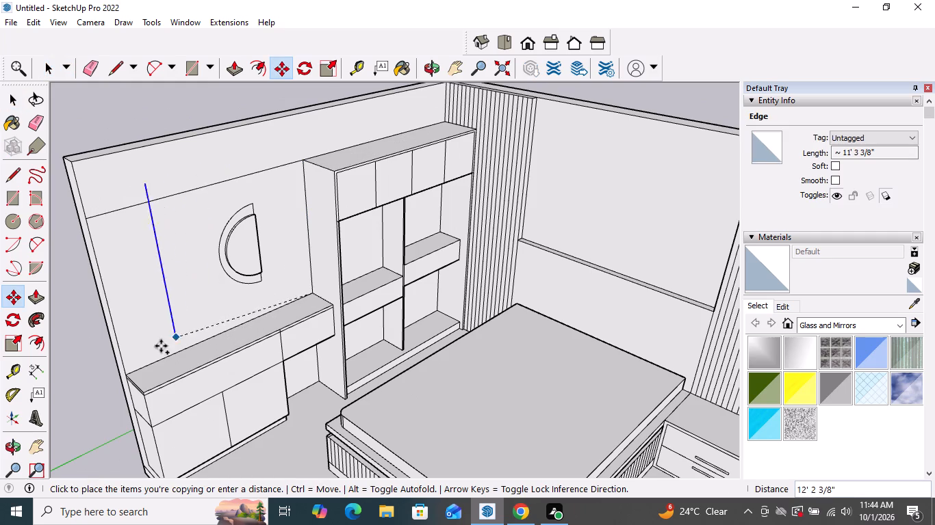
{"action": "left_click", "coordinate": [127, 372]}
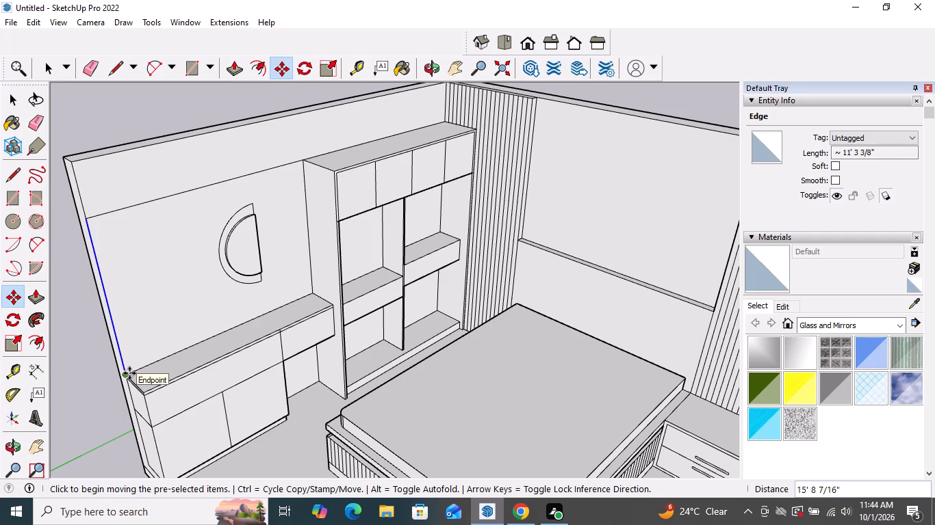
{"action": "key", "text": "shift+slash"}
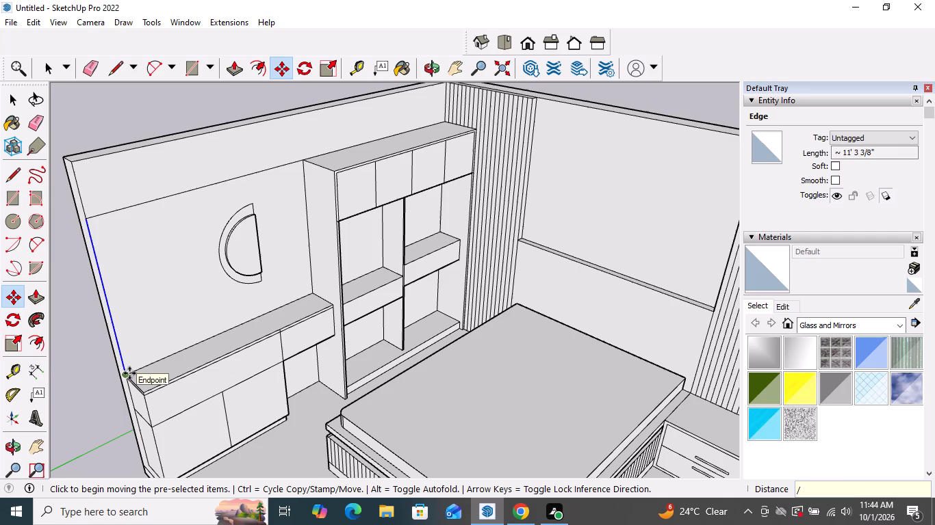
{"action": "type", "text": "40"}
{"action": "key", "text": "Return"}
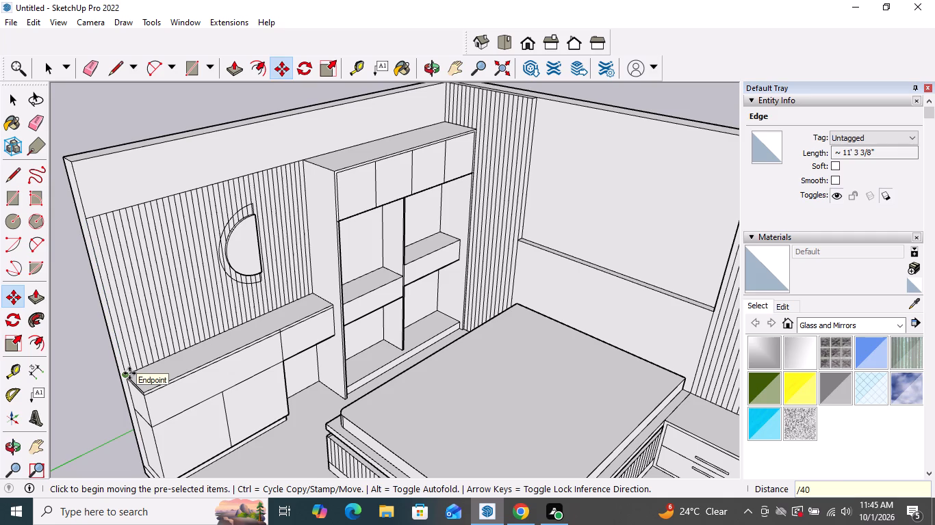
{"action": "key", "text": "space"}
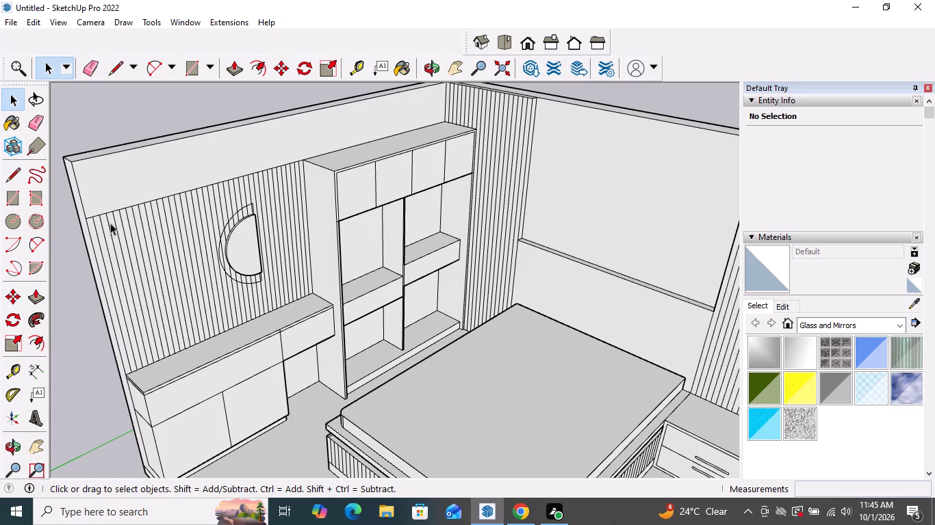
Erase the slat lines crossing the upper part of the band between the half-round's inner and outer arcs.
{"action": "left_click", "coordinate": [30, 118]}
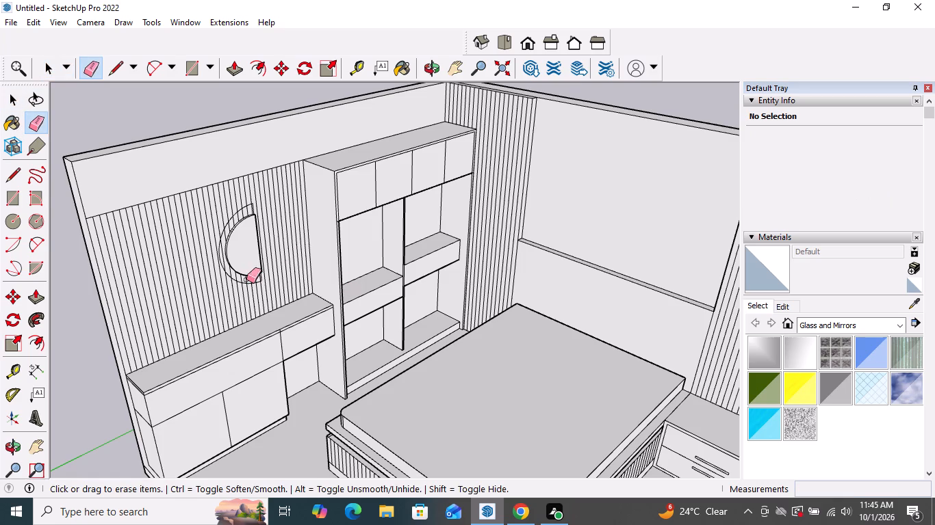
{"action": "scroll", "coordinate": [246, 269], "scroll_direction": "up", "scroll_amount": 4}
{"action": "scroll", "coordinate": [242, 192], "scroll_direction": "up", "scroll_amount": 13}
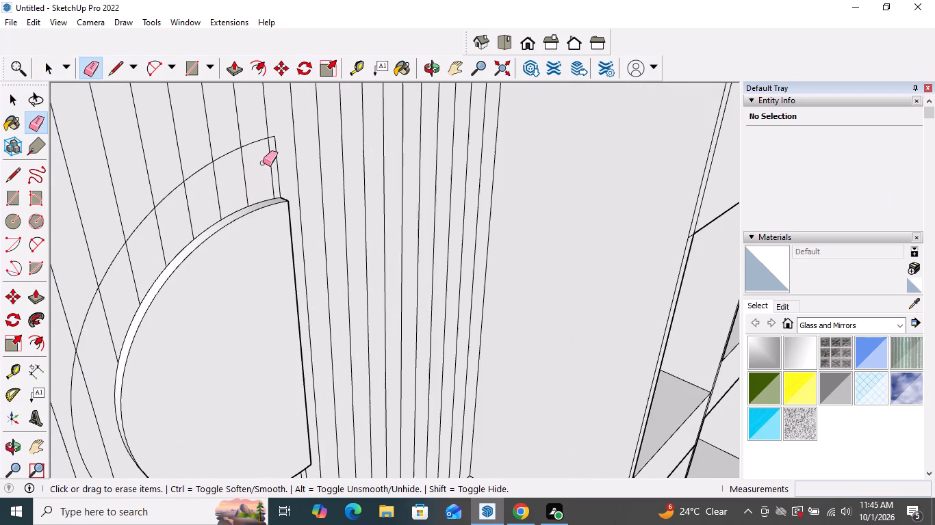
{"action": "left_click", "coordinate": [271, 157]}
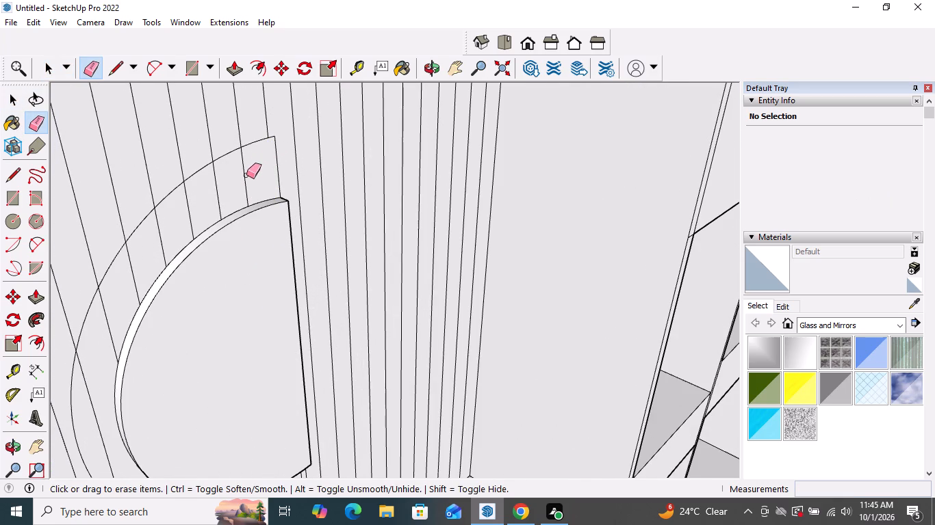
{"action": "left_click_drag", "start_coordinate": [257, 172], "coordinate": [145, 267]}
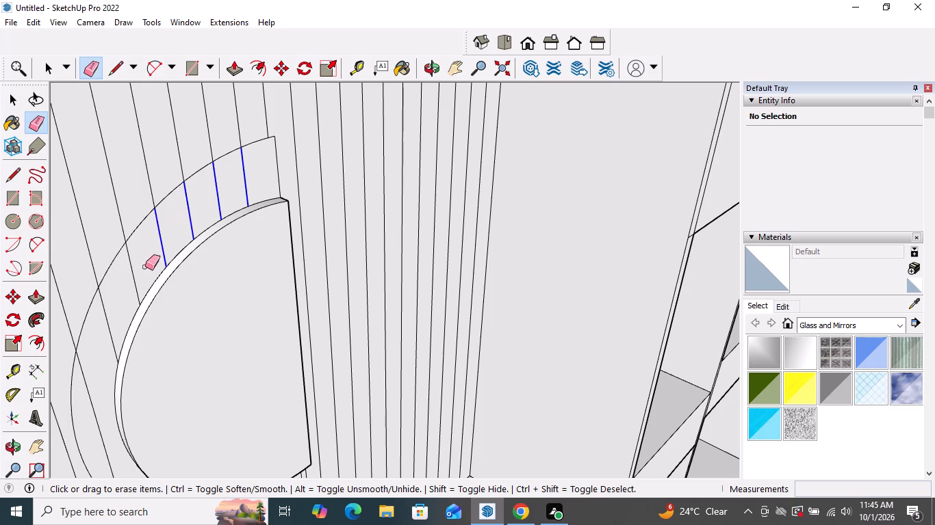
{"action": "left_click_drag", "start_coordinate": [145, 267], "coordinate": [112, 330]}
{"action": "scroll", "coordinate": [253, 125], "scroll_direction": "down", "scroll_amount": 3}
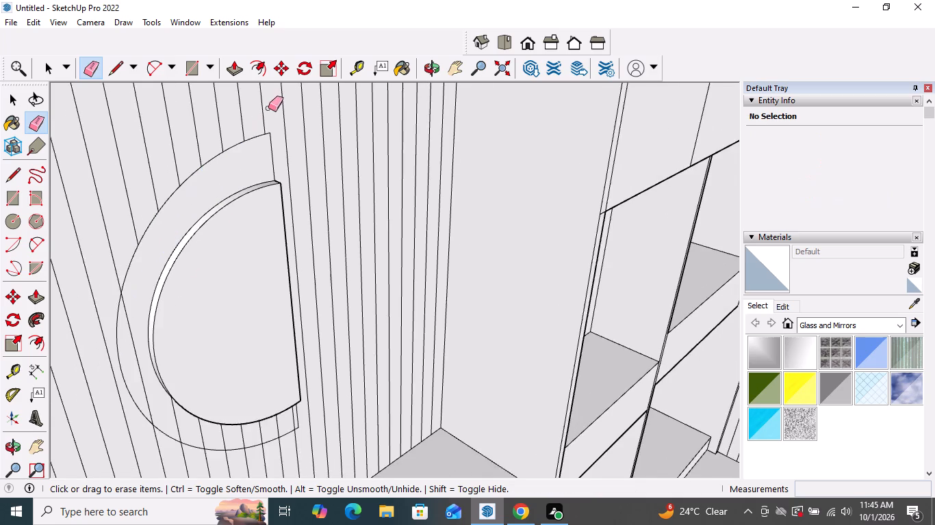
Erase the remaining slat lines crossing the lower part of the band between the inner and outer arcs.
{"action": "scroll", "coordinate": [268, 108], "scroll_direction": "down", "scroll_amount": 5}
{"action": "scroll", "coordinate": [245, 345], "scroll_direction": "up", "scroll_amount": 5}
{"action": "scroll", "coordinate": [311, 327], "scroll_direction": "up", "scroll_amount": 9}
{"action": "left_click_drag", "start_coordinate": [315, 308], "coordinate": [118, 326]}
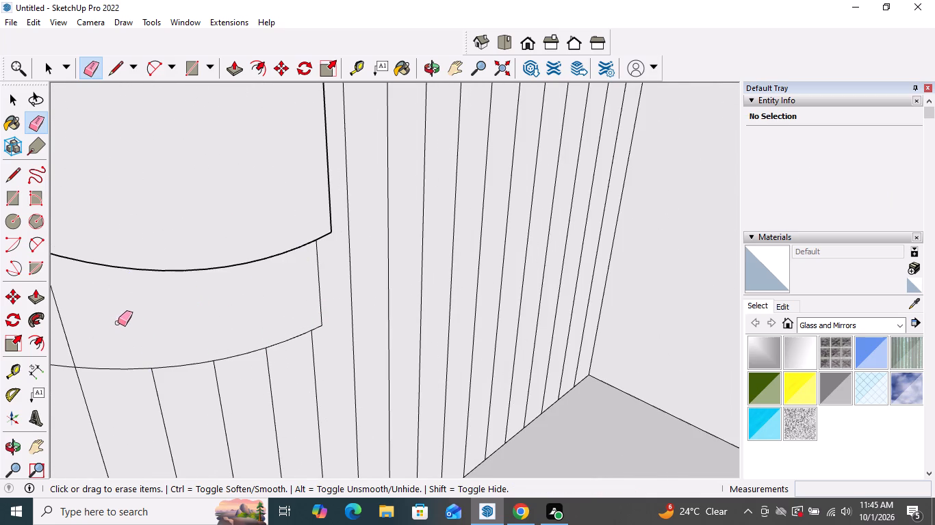
{"action": "scroll", "coordinate": [214, 342], "scroll_direction": "down", "scroll_amount": 5}
{"action": "scroll", "coordinate": [344, 330], "scroll_direction": "down", "scroll_amount": 6}
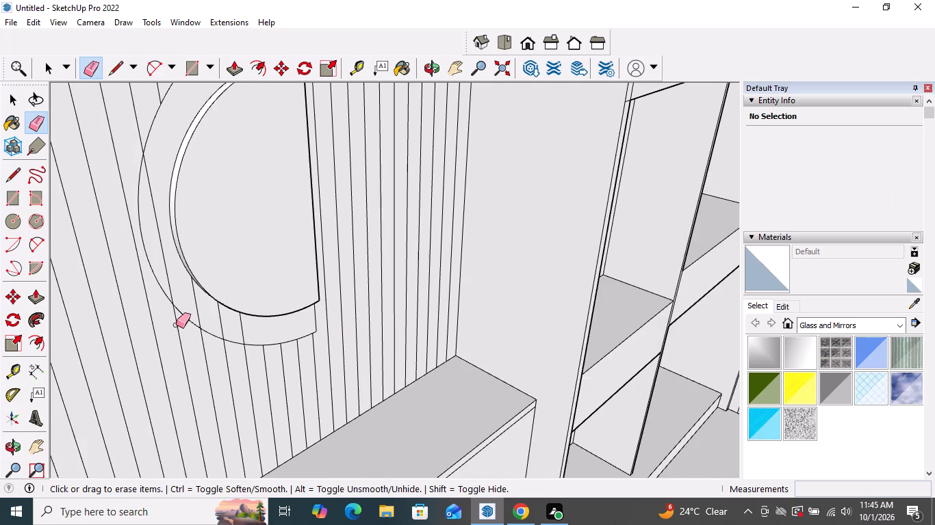
{"action": "scroll", "coordinate": [176, 325], "scroll_direction": "up", "scroll_amount": 4}
{"action": "left_click_drag", "start_coordinate": [283, 329], "coordinate": [192, 301]}
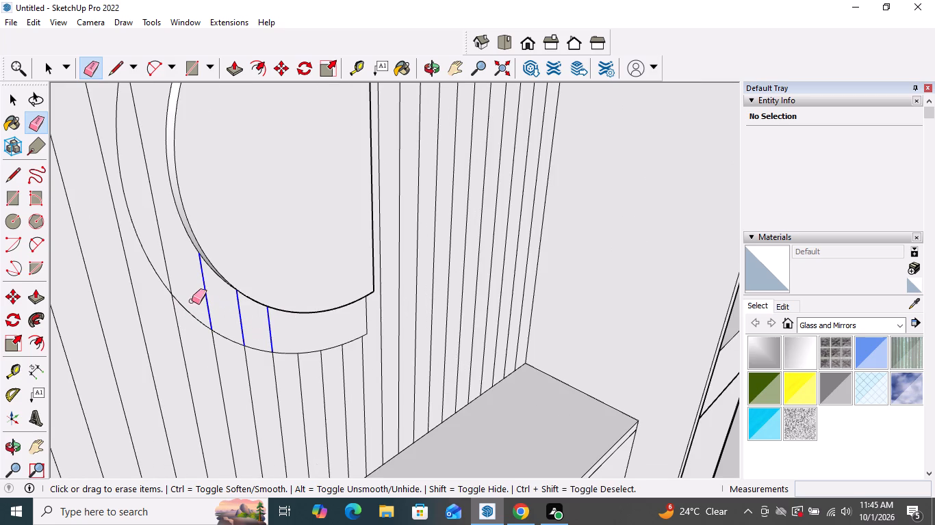
{"action": "left_click_drag", "start_coordinate": [192, 301], "coordinate": [157, 243]}
{"action": "scroll", "coordinate": [250, 346], "scroll_direction": "down", "scroll_amount": 4}
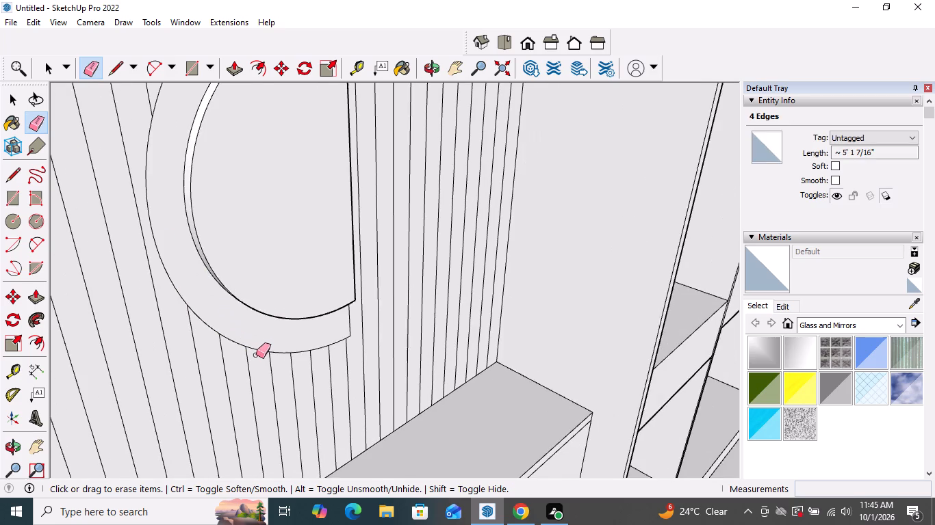
Draw a diagonal line about 7' 7" long from the bed's back edge to the recessed wall panel's lower corner on the nightstand side.
{"action": "scroll", "coordinate": [256, 354], "scroll_direction": "down", "scroll_amount": 5}
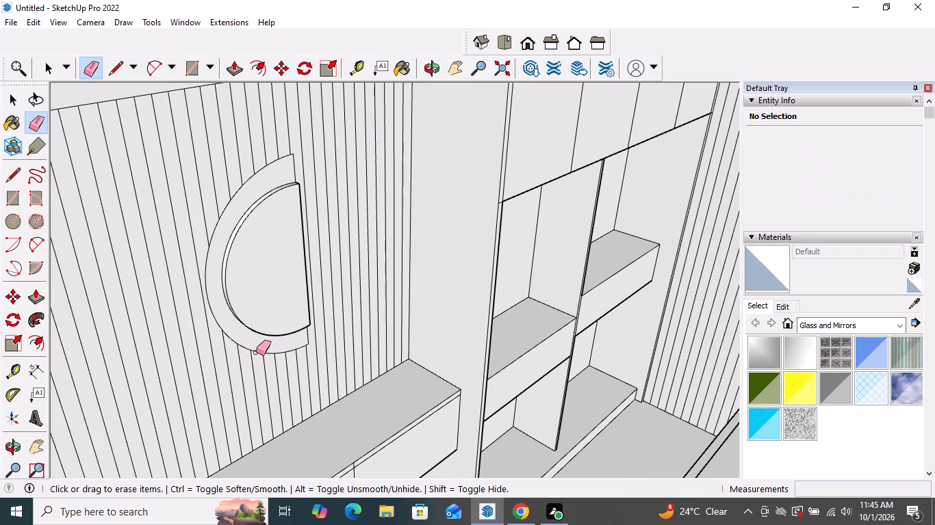
{"action": "key", "text": "space"}
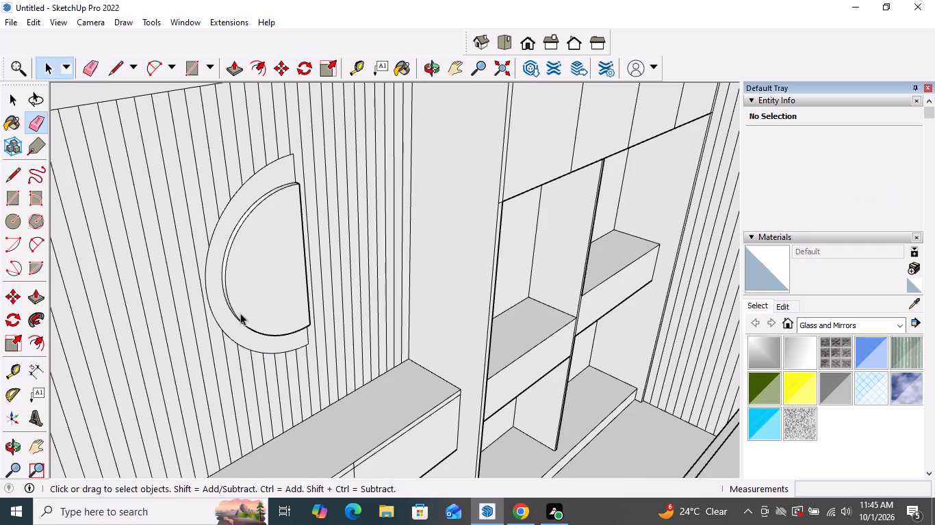
{"action": "scroll", "coordinate": [238, 404], "scroll_direction": "down", "scroll_amount": 4}
{"action": "scroll", "coordinate": [246, 271], "scroll_direction": "down", "scroll_amount": 4}
{"action": "scroll", "coordinate": [298, 198], "scroll_direction": "down", "scroll_amount": 9}
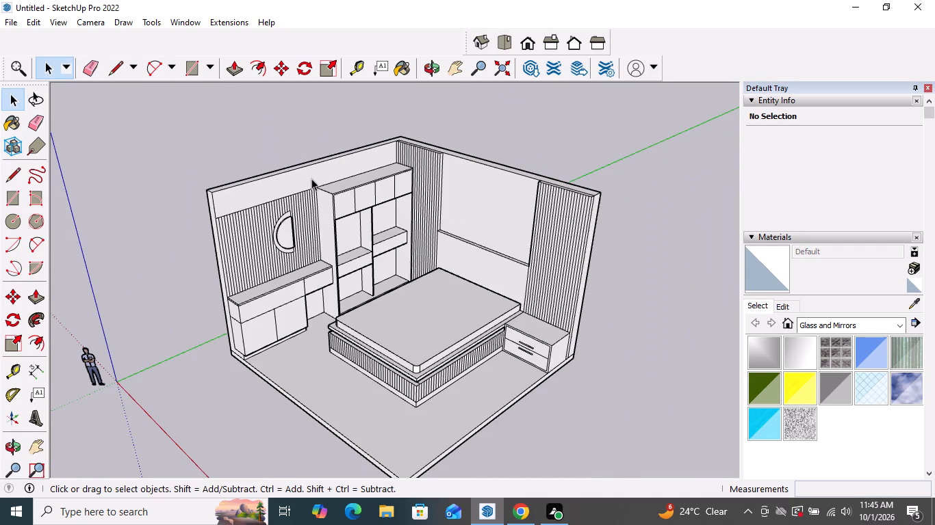
{"action": "middle_click_drag", "start_coordinate": [391, 329], "coordinate": [457, 316]}
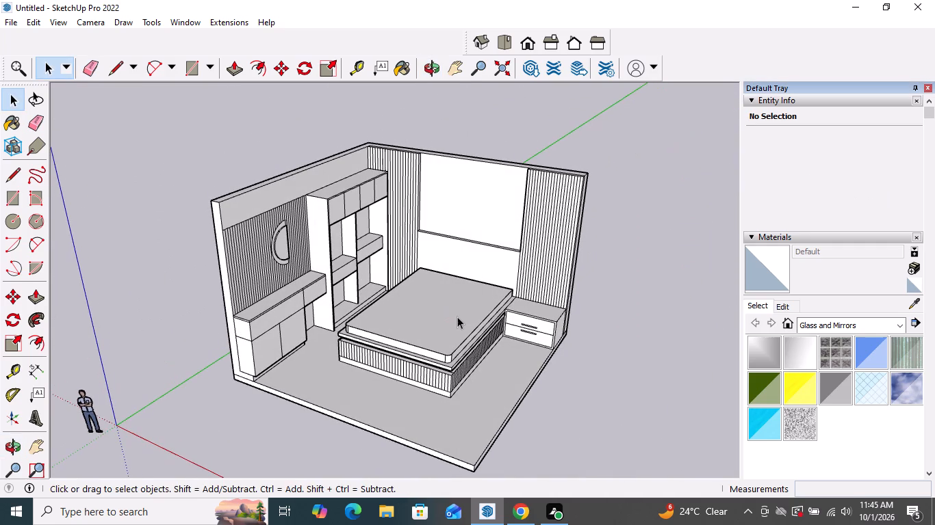
{"action": "scroll", "coordinate": [478, 288], "scroll_direction": "up", "scroll_amount": 8}
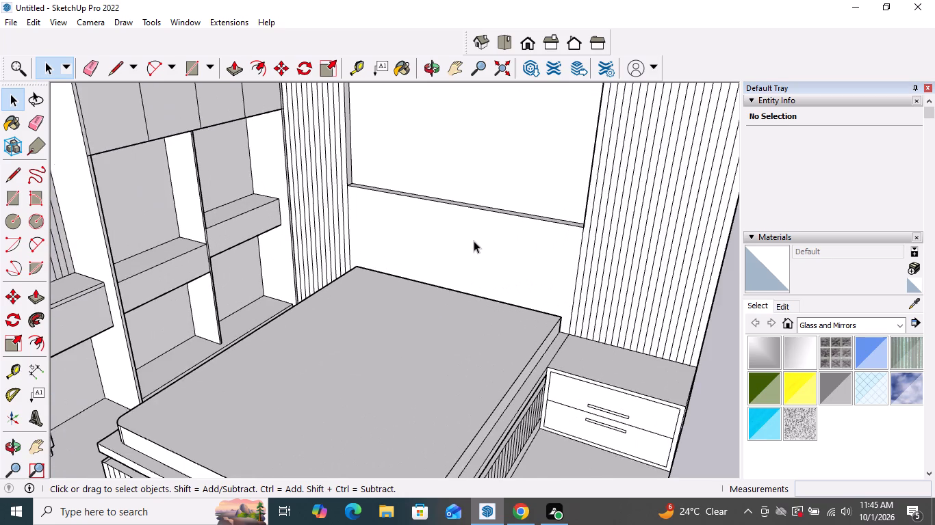
{"action": "scroll", "coordinate": [474, 241], "scroll_direction": "up", "scroll_amount": 1}
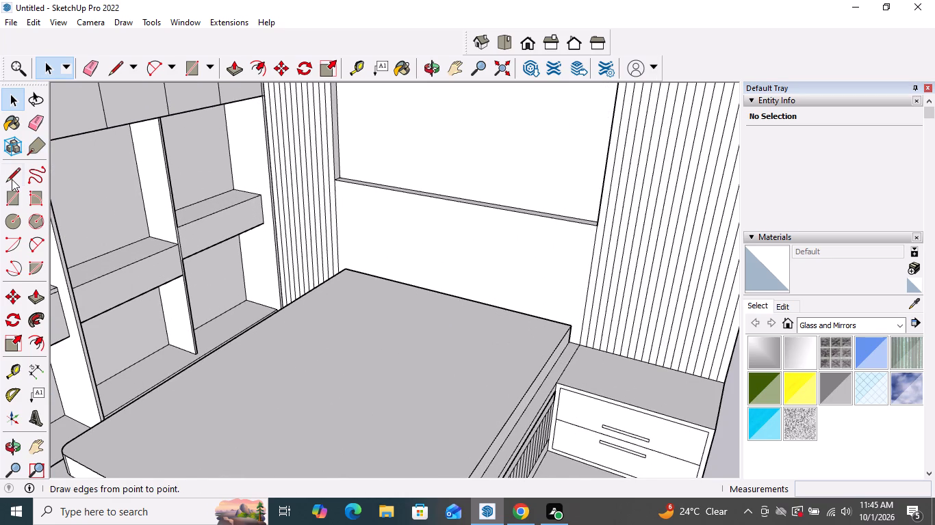
{"action": "left_click", "coordinate": [12, 179]}
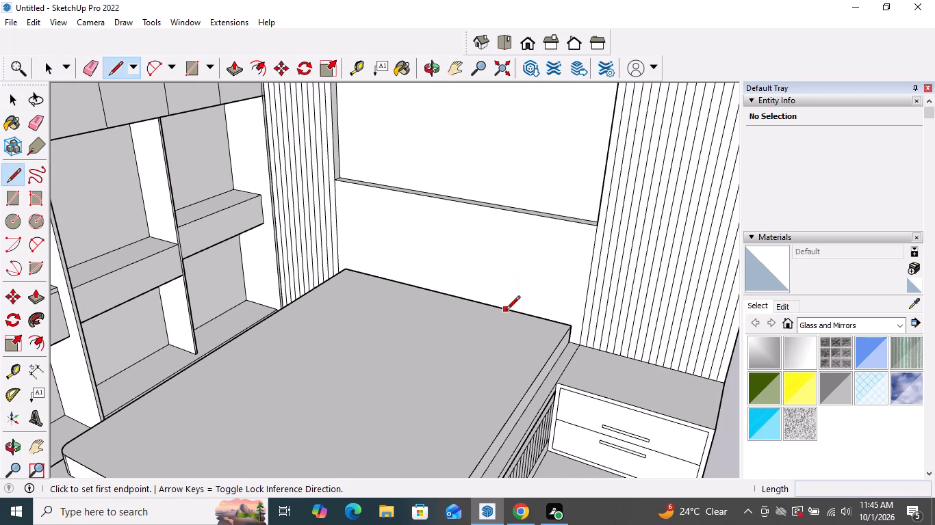
{"action": "left_click", "coordinate": [506, 310]}
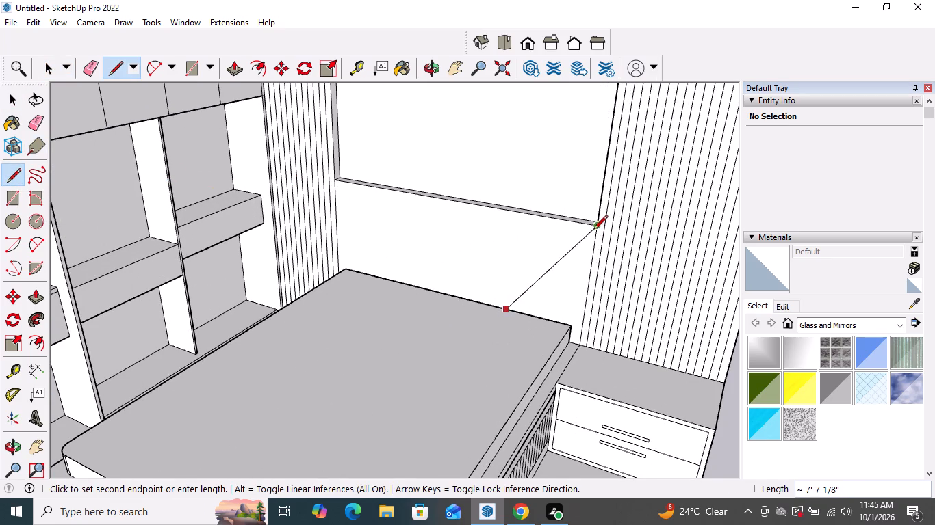
{"action": "left_click", "coordinate": [593, 230]}
{"action": "key", "text": "space"}
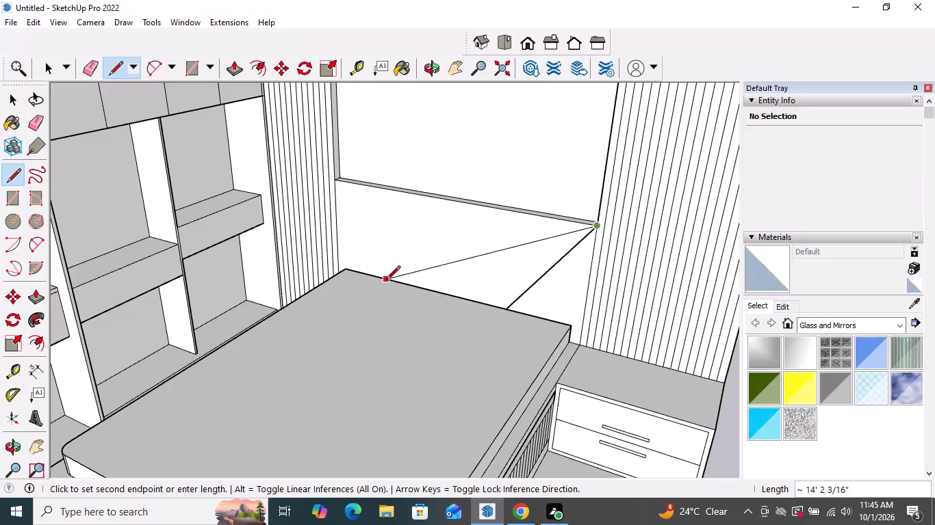
Draw an opposing diagonal about 8' 3" long from the recessed panel's lower corner on the shelving side down to the bed's back edge.
{"action": "middle_click_drag", "start_coordinate": [635, 312], "coordinate": [490, 299]}
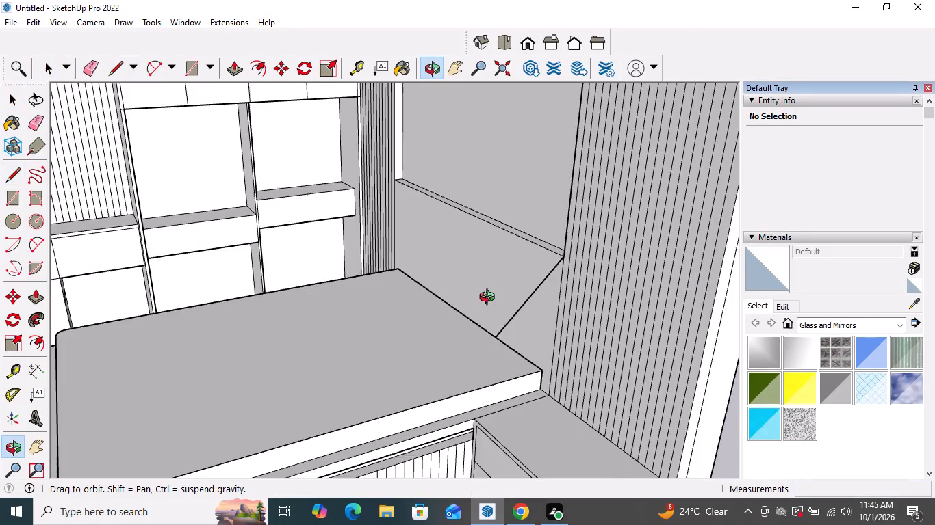
{"action": "middle_click_drag", "start_coordinate": [490, 299], "coordinate": [405, 261]}
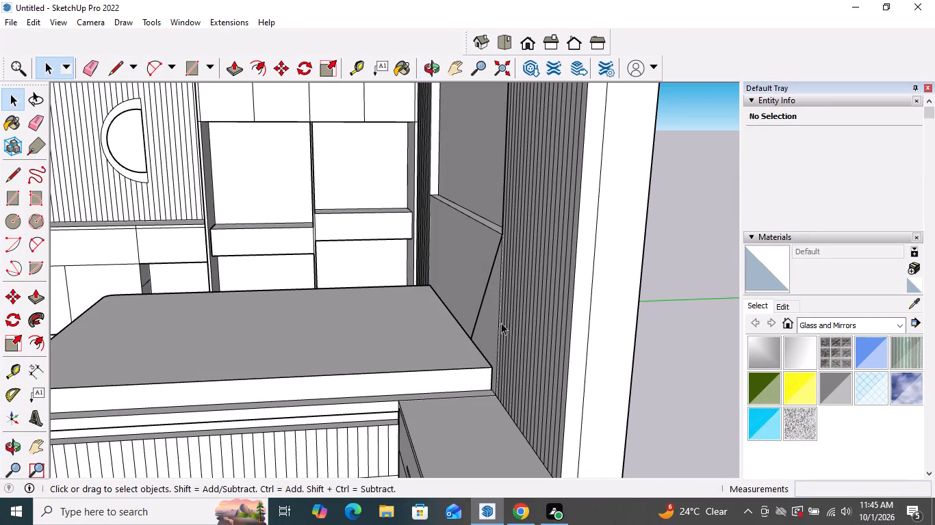
{"action": "scroll", "coordinate": [504, 314], "scroll_direction": "up", "scroll_amount": 17}
{"action": "scroll", "coordinate": [469, 340], "scroll_direction": "down", "scroll_amount": 3}
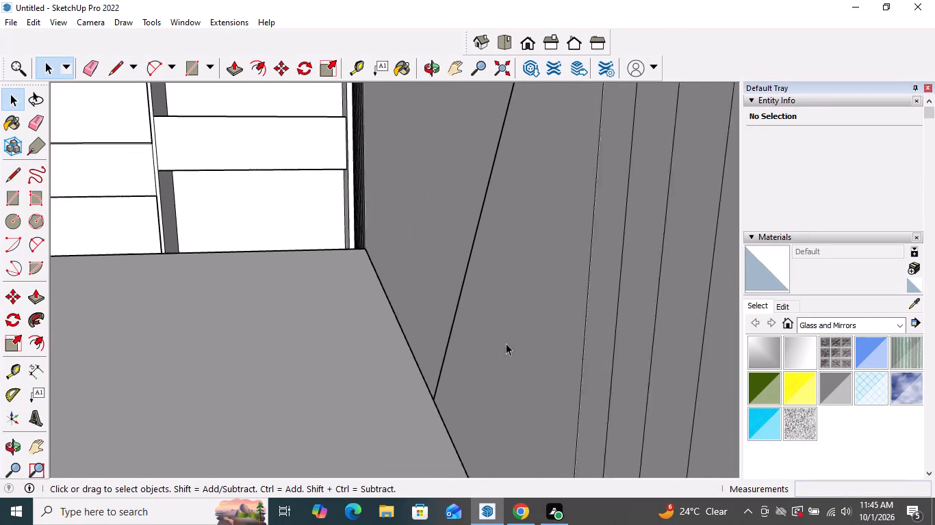
{"action": "scroll", "coordinate": [506, 343], "scroll_direction": "down", "scroll_amount": 2}
{"action": "scroll", "coordinate": [593, 343], "scroll_direction": "down", "scroll_amount": 20}
{"action": "scroll", "coordinate": [593, 343], "scroll_direction": "down", "scroll_amount": 6}
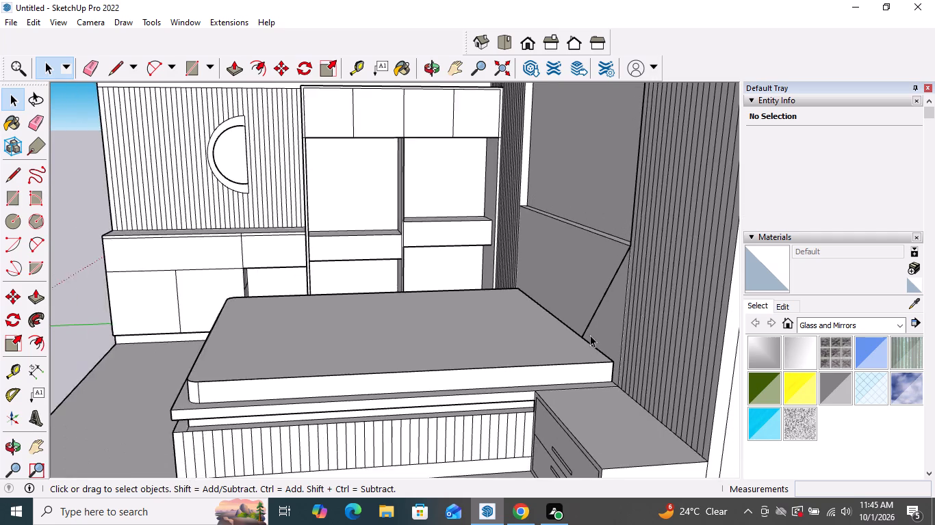
{"action": "middle_click_drag", "start_coordinate": [377, 338], "coordinate": [712, 346]}
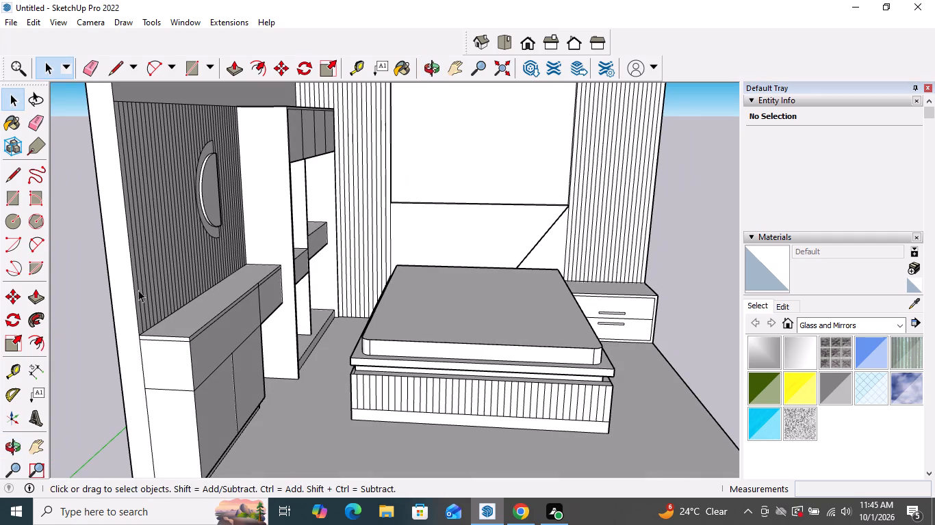
{"action": "left_click", "coordinate": [8, 169]}
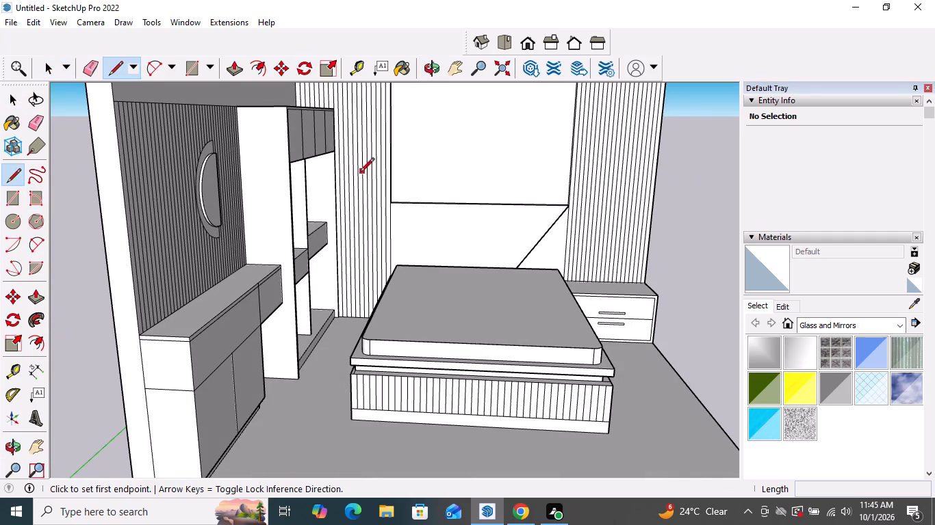
{"action": "scroll", "coordinate": [451, 230], "scroll_direction": "up", "scroll_amount": 6}
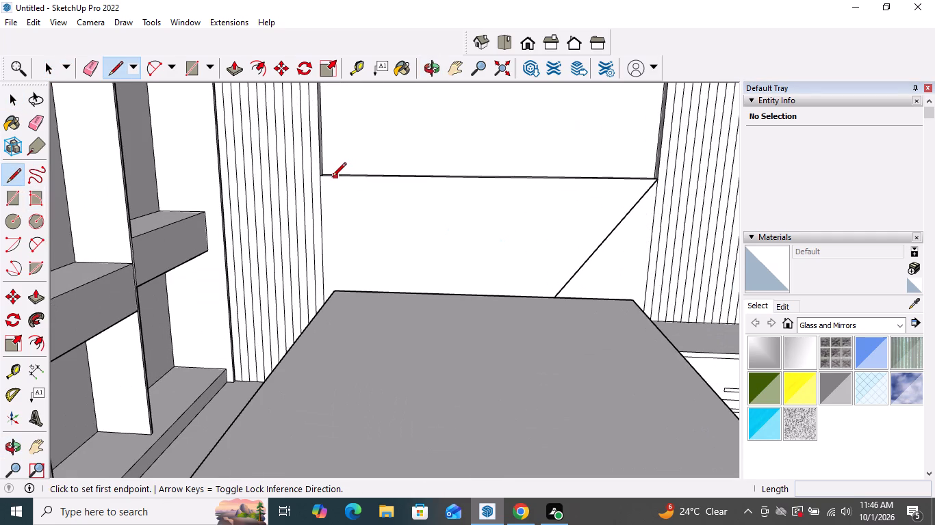
{"action": "left_click", "coordinate": [322, 178]}
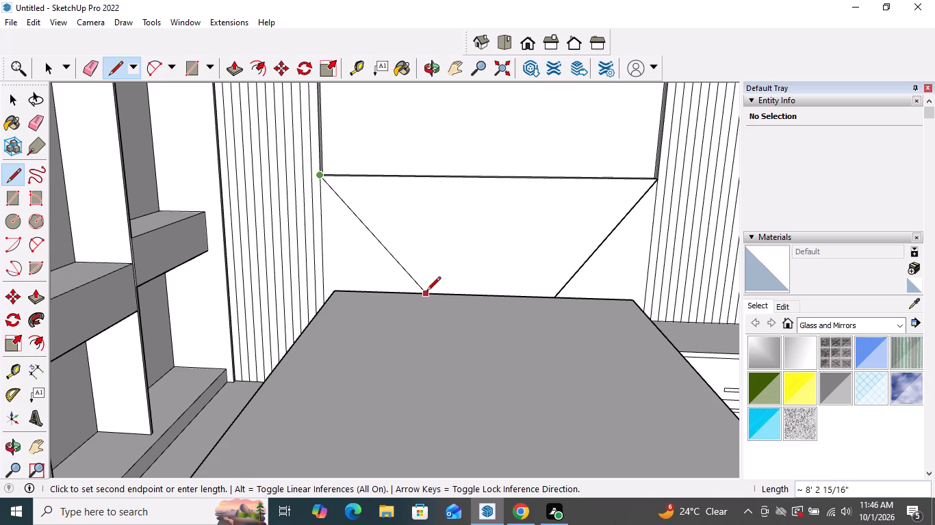
{"action": "left_click", "coordinate": [426, 292]}
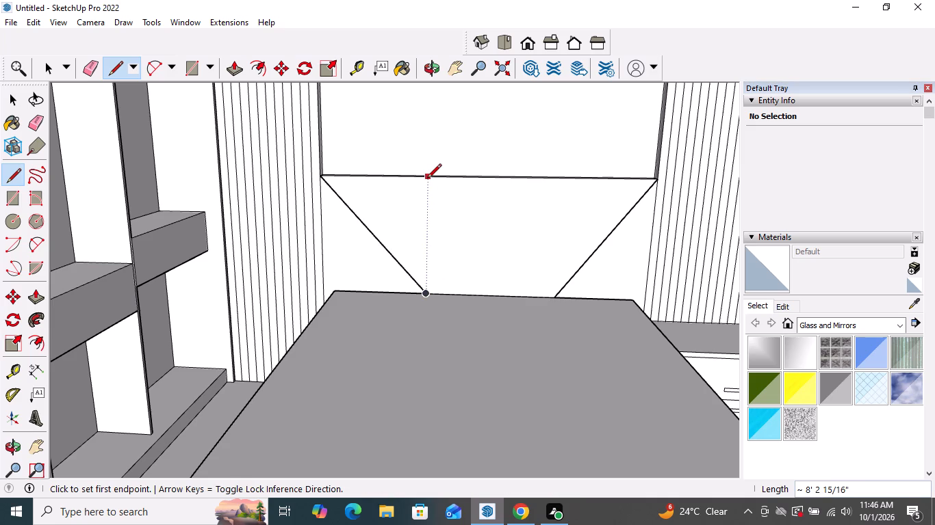
Draw two vertical lines about 6' 1" long from the diagonals' lower ends to the recessed panel's lower edge.
{"action": "left_click", "coordinate": [427, 178]}
{"action": "left_click", "coordinate": [426, 292]}
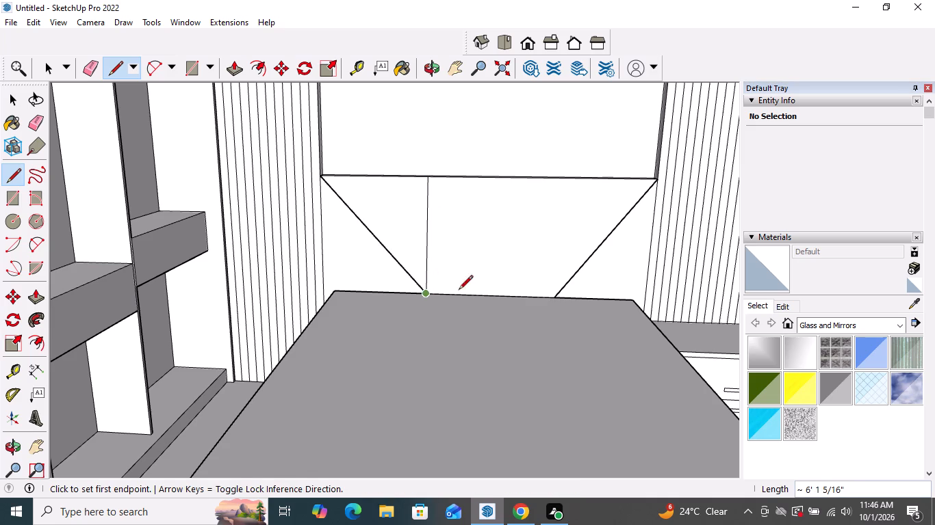
{"action": "left_click", "coordinate": [551, 299]}
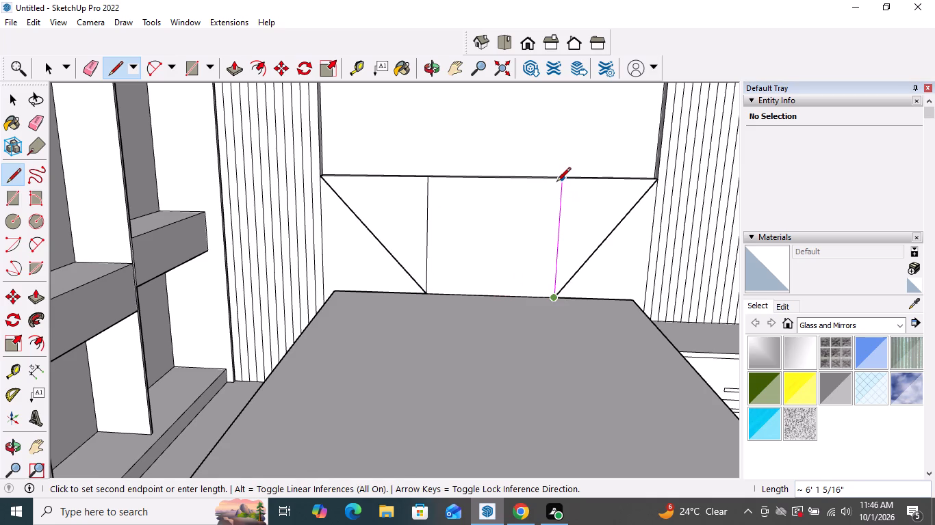
{"action": "left_click", "coordinate": [558, 180]}
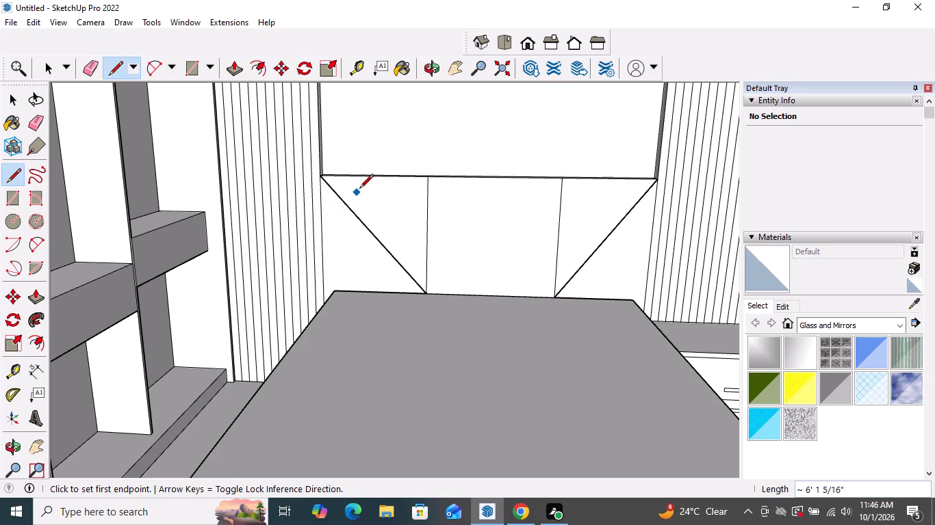
Draw a second pair of vertical lines just outside the first pair, linking their lower ends along the bed's back edge.
{"action": "left_click", "coordinate": [401, 180]}
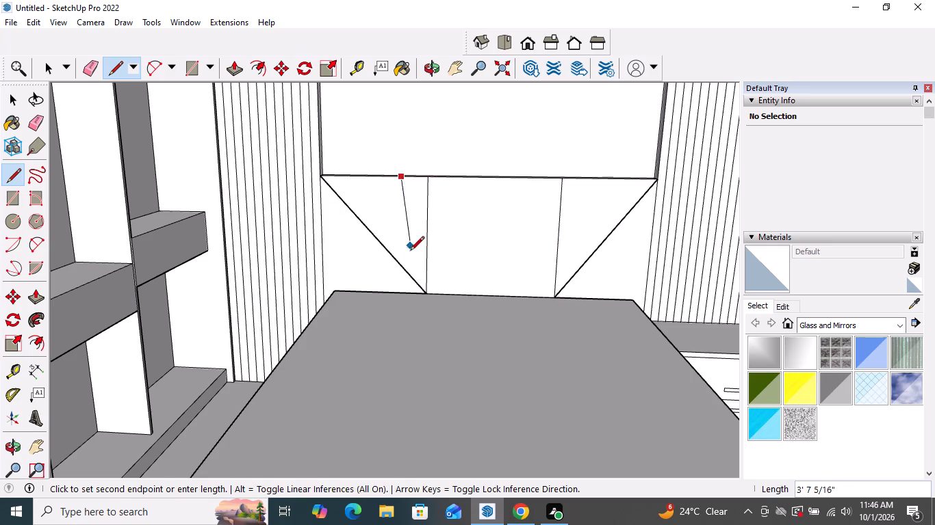
{"action": "left_click", "coordinate": [405, 288]}
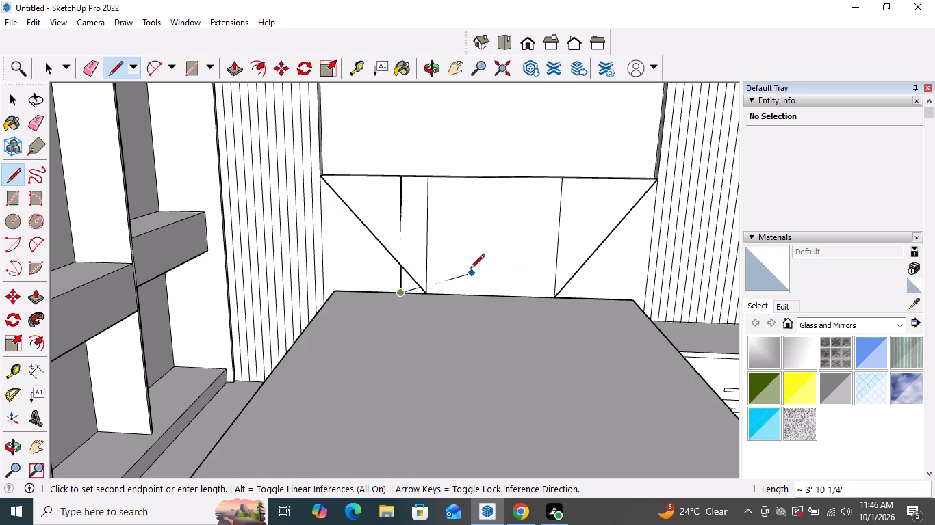
{"action": "middle_click_drag", "start_coordinate": [473, 280], "coordinate": [478, 450]}
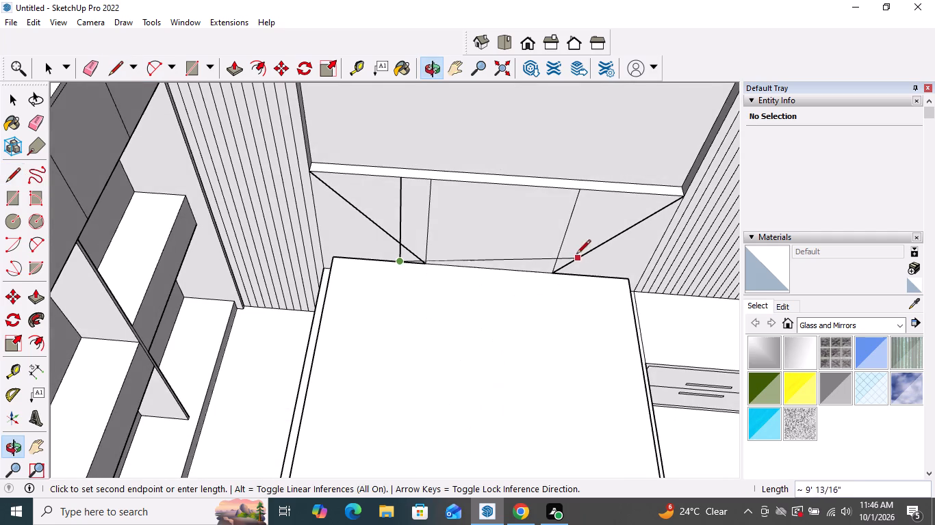
{"action": "left_click", "coordinate": [578, 276]}
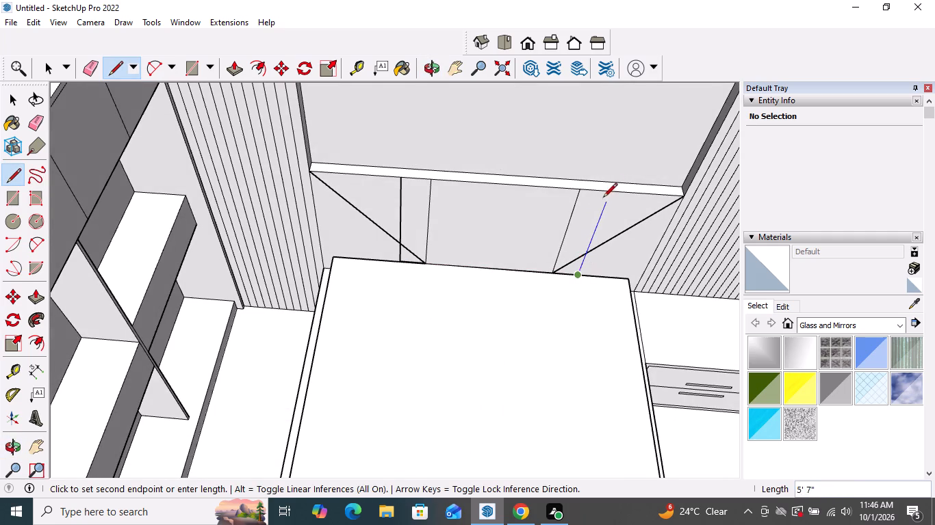
{"action": "left_click", "coordinate": [610, 191]}
{"action": "middle_click_drag", "start_coordinate": [547, 323], "coordinate": [601, 187]}
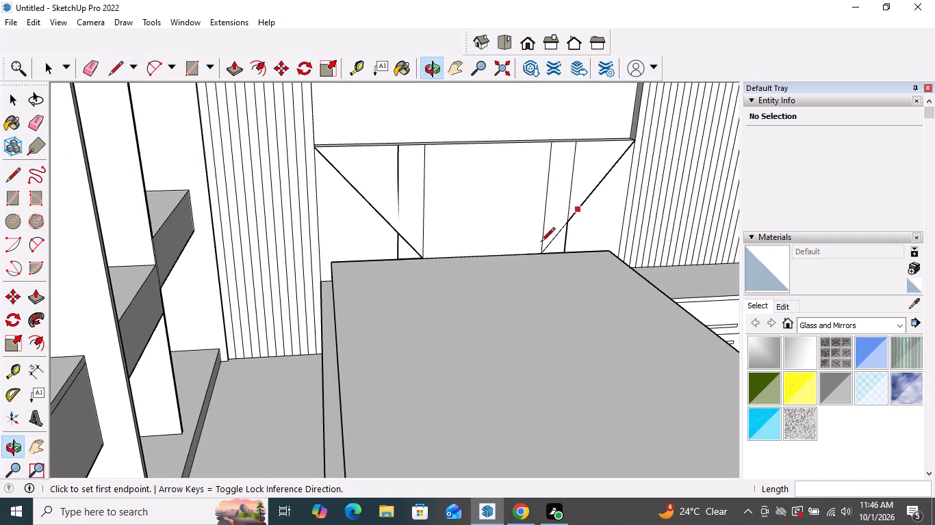
{"action": "key", "text": "space"}
Draw a diagonal about 6' 9" long across the middle section, from the bed's back edge up to the inner vertical on the nightstand side.
{"action": "middle_click_drag", "start_coordinate": [537, 243], "coordinate": [406, 234]}
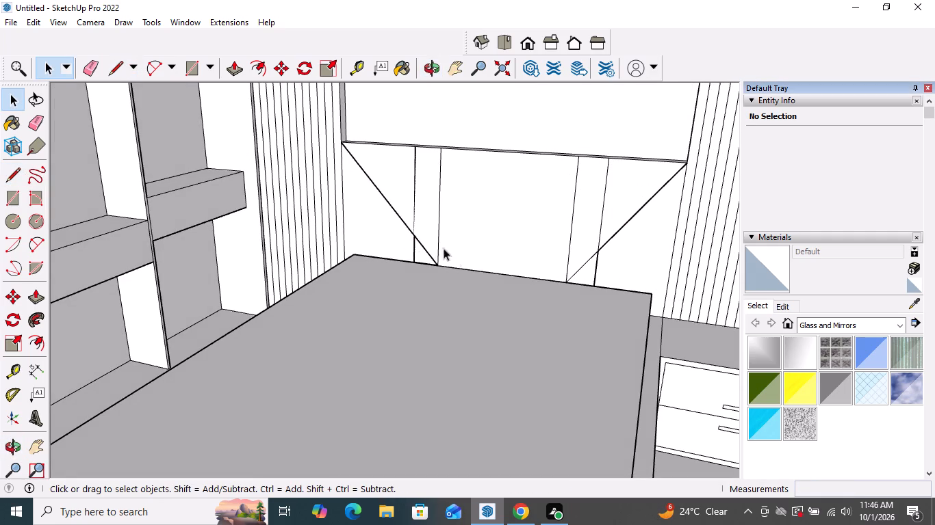
{"action": "scroll", "coordinate": [409, 219], "scroll_direction": "up", "scroll_amount": 4}
{"action": "scroll", "coordinate": [413, 230], "scroll_direction": "down", "scroll_amount": 10}
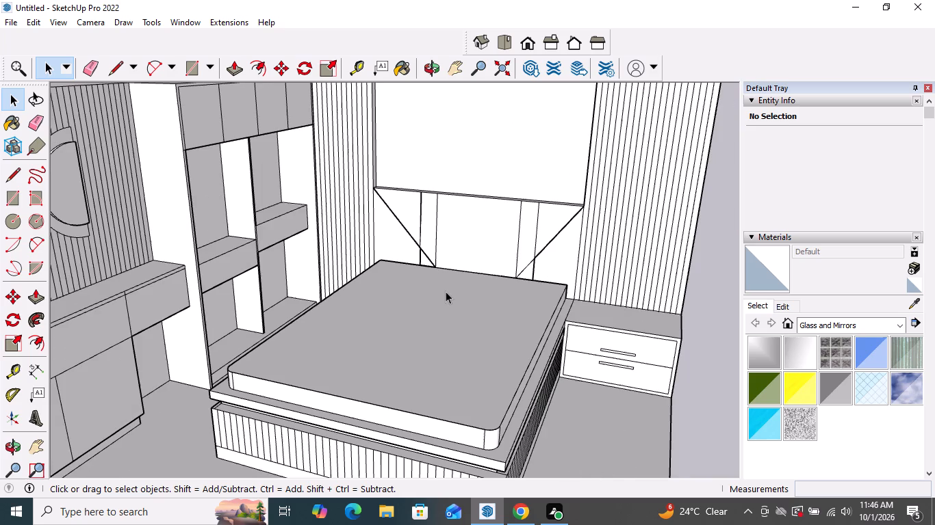
{"action": "middle_click_drag", "start_coordinate": [461, 297], "coordinate": [492, 297]}
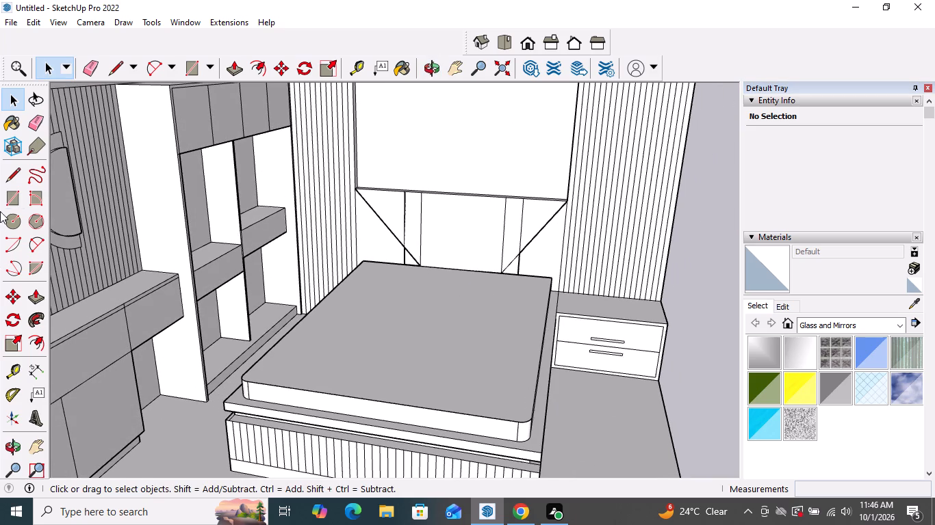
{"action": "left_click", "coordinate": [16, 182]}
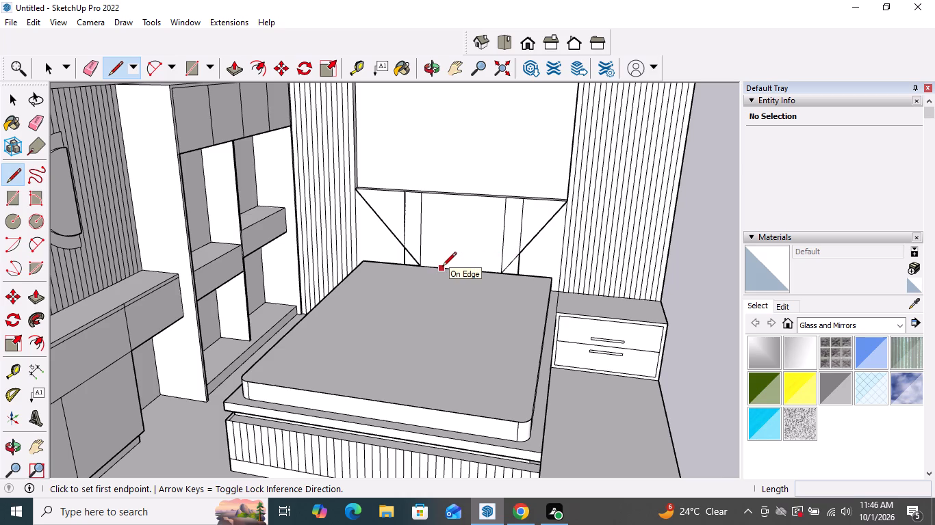
{"action": "left_click", "coordinate": [442, 267]}
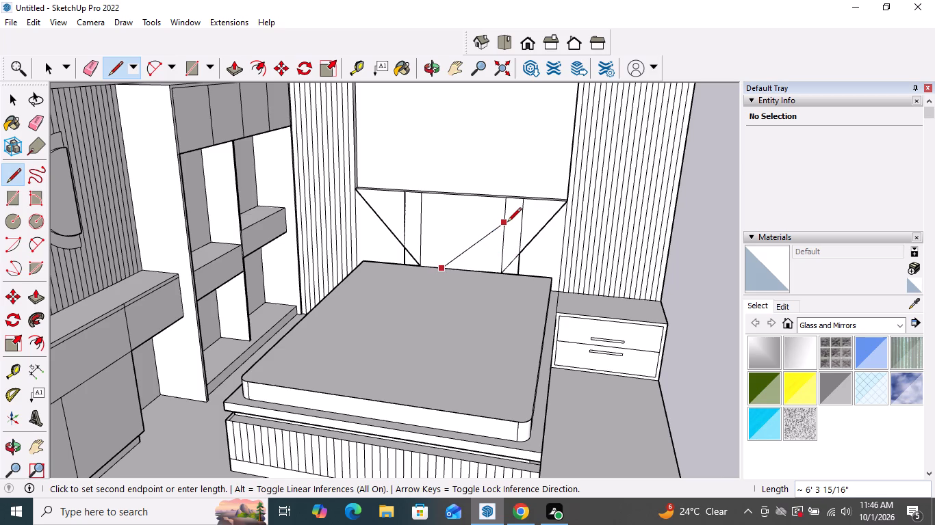
{"action": "left_click", "coordinate": [507, 222]}
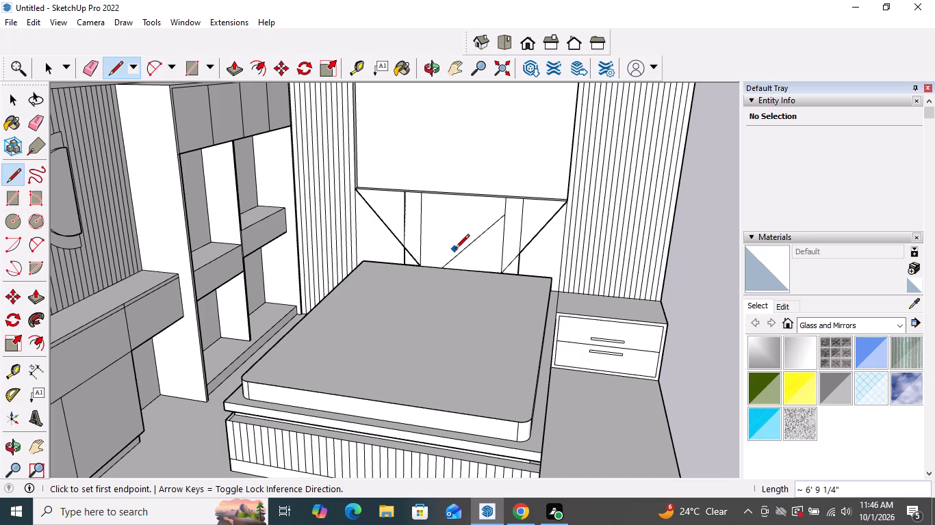
Draw a tilted square with sides about 1' 11" on the middle section's diagonal, using the diagonal as one side.
{"action": "scroll", "coordinate": [459, 252], "scroll_direction": "up", "scroll_amount": 4}
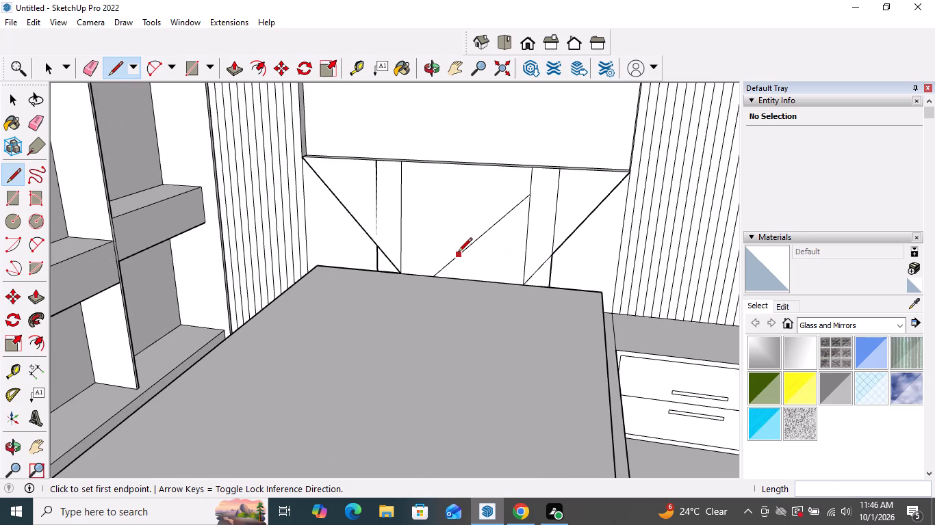
{"action": "left_click", "coordinate": [458, 253]}
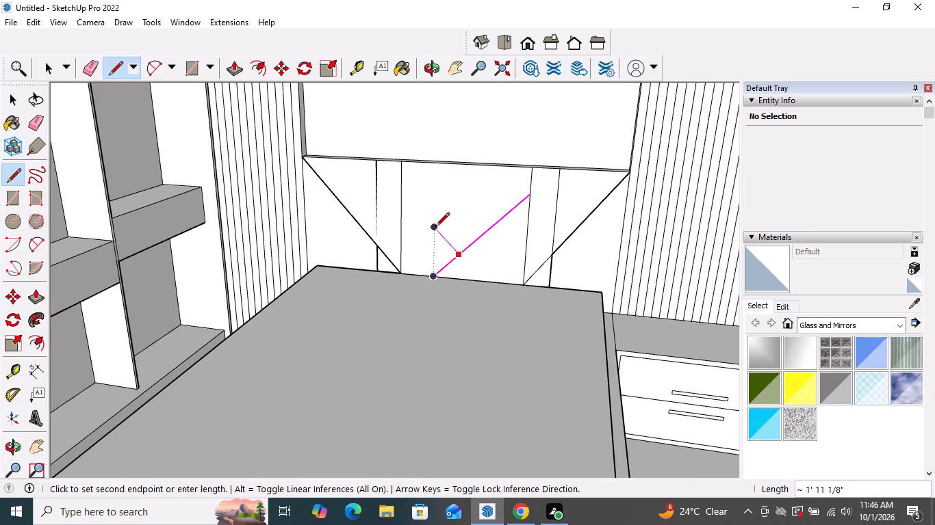
{"action": "left_click", "coordinate": [432, 224]}
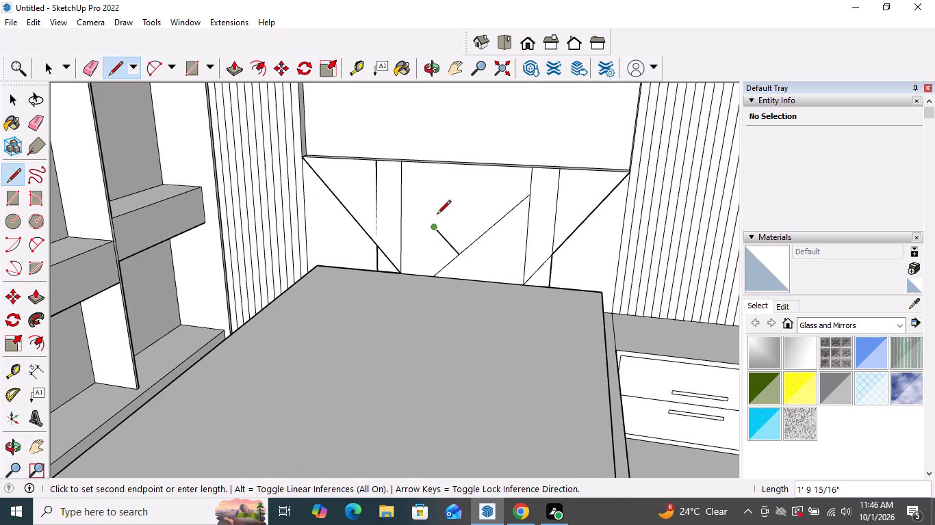
{"action": "left_click_drag", "start_coordinate": [430, 229], "coordinate": [439, 226]}
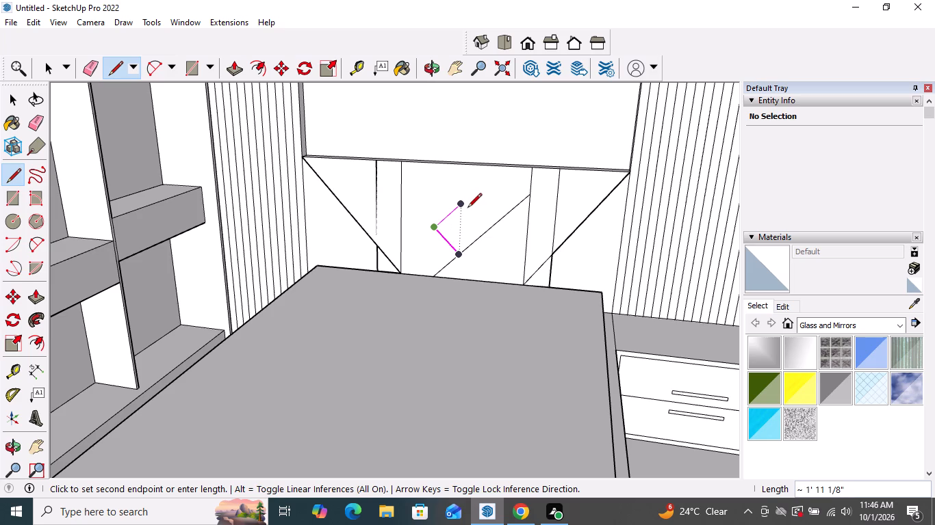
{"action": "left_click", "coordinate": [467, 207]}
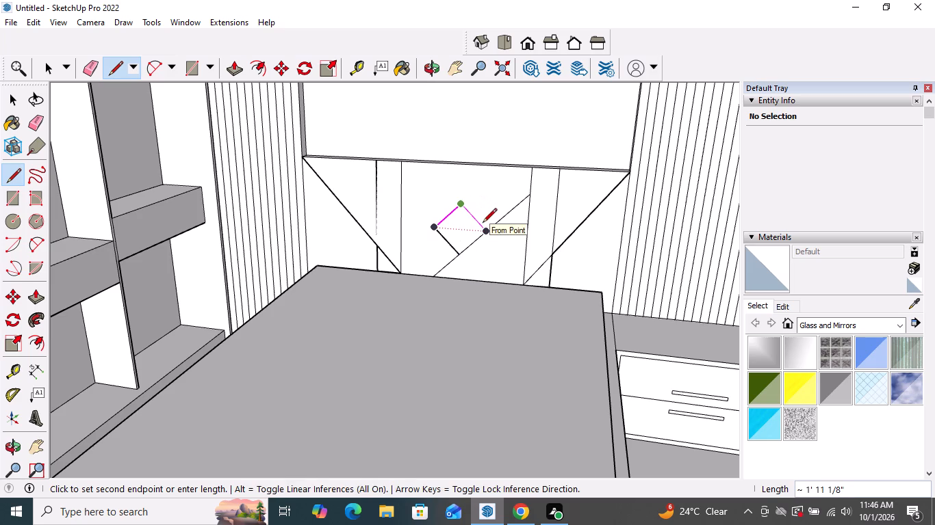
{"action": "left_click", "coordinate": [486, 233]}
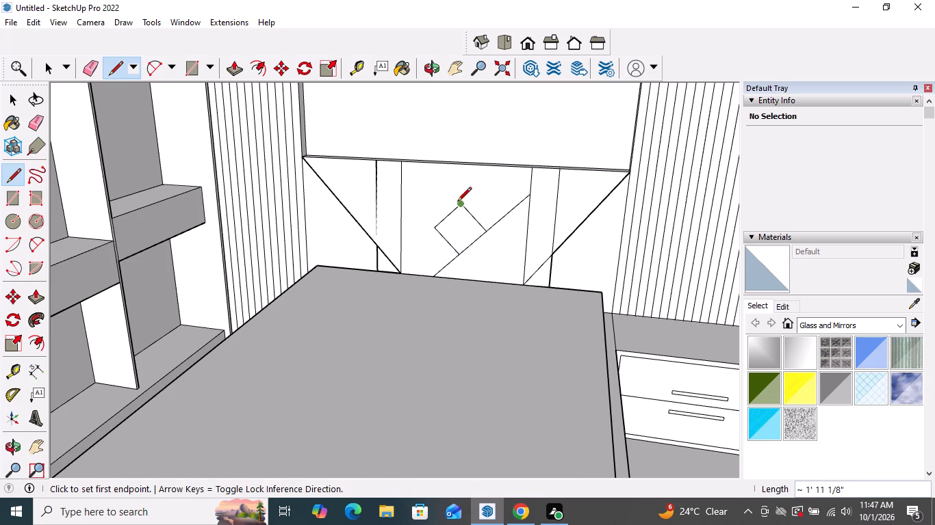
Extend lines from the tilted square's corners to the panel's upper edge (about 2'), the shelving-side inner vertical (about 2' 7") and the bed's back edge (about 1' 11").
{"action": "left_click", "coordinate": [457, 202]}
{"action": "left_click", "coordinate": [461, 165]}
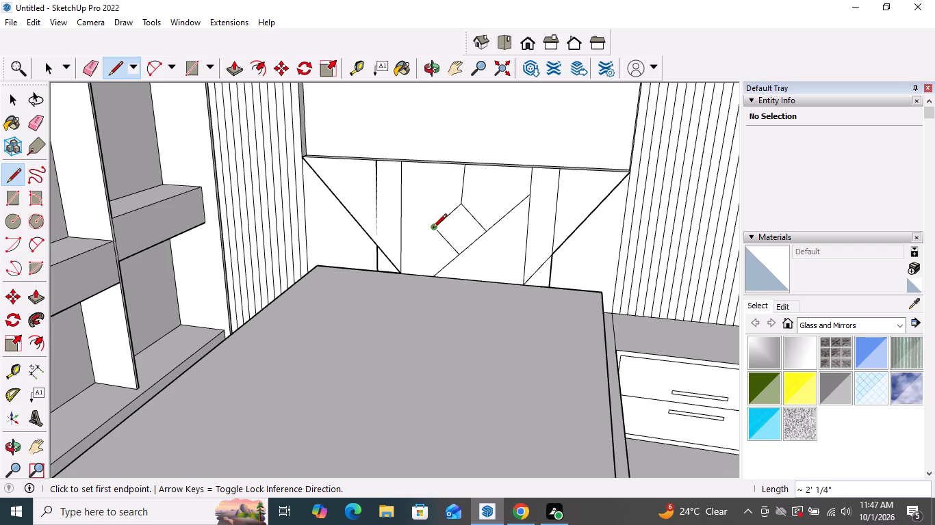
{"action": "left_click_drag", "start_coordinate": [433, 228], "coordinate": [426, 232]}
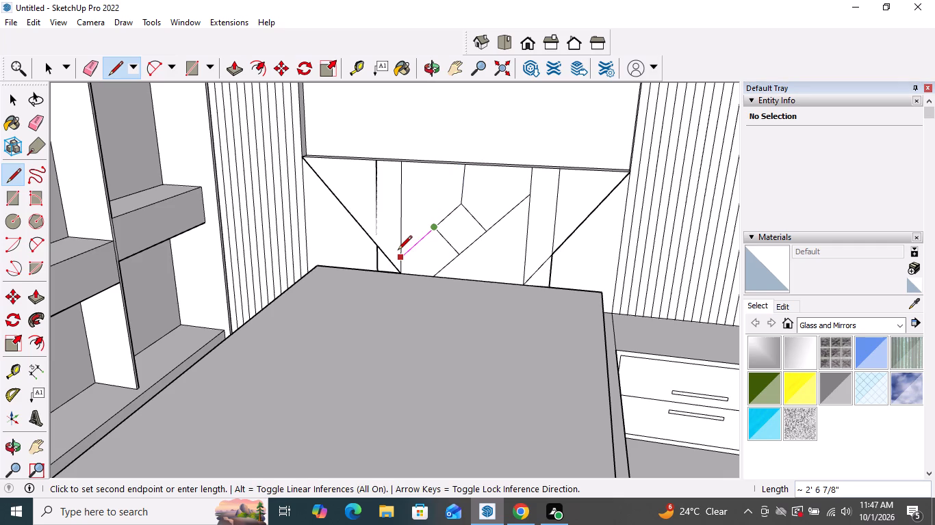
{"action": "left_click", "coordinate": [398, 250]}
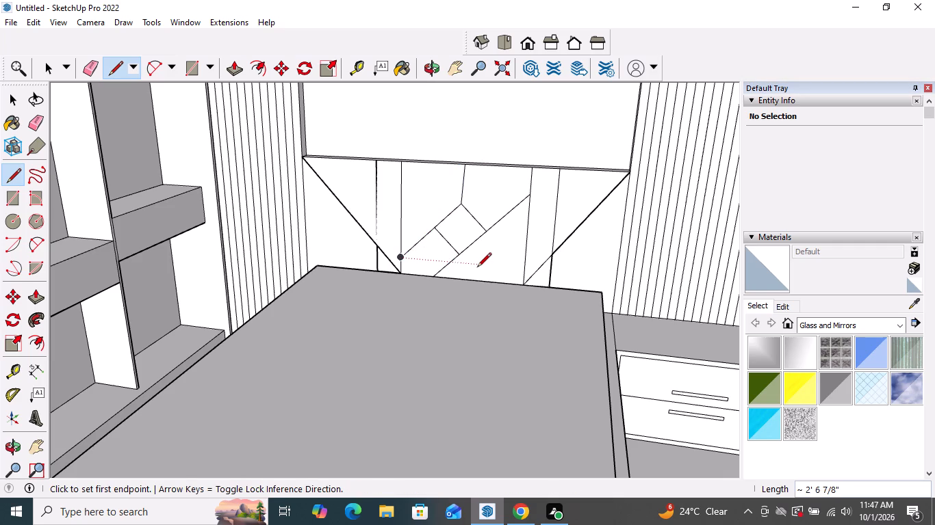
{"action": "left_click_drag", "start_coordinate": [460, 260], "coordinate": [475, 269]}
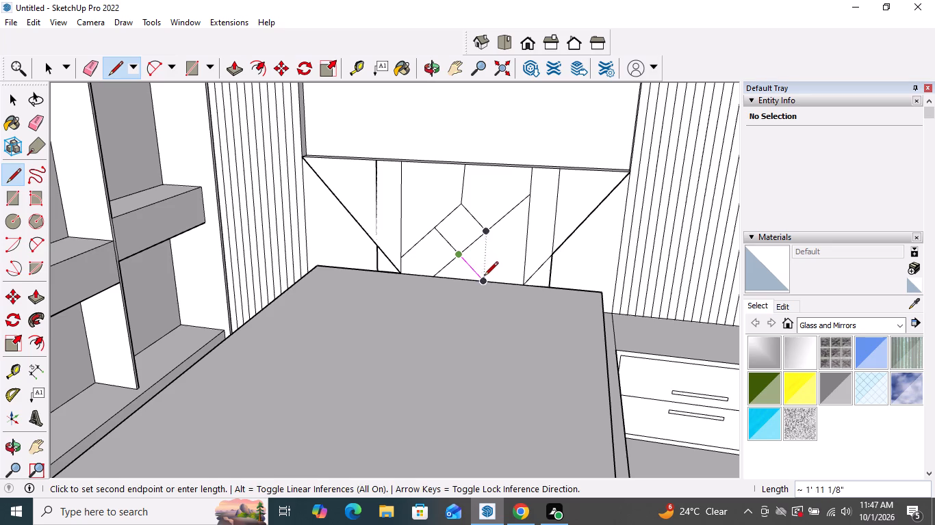
{"action": "left_click", "coordinate": [486, 280]}
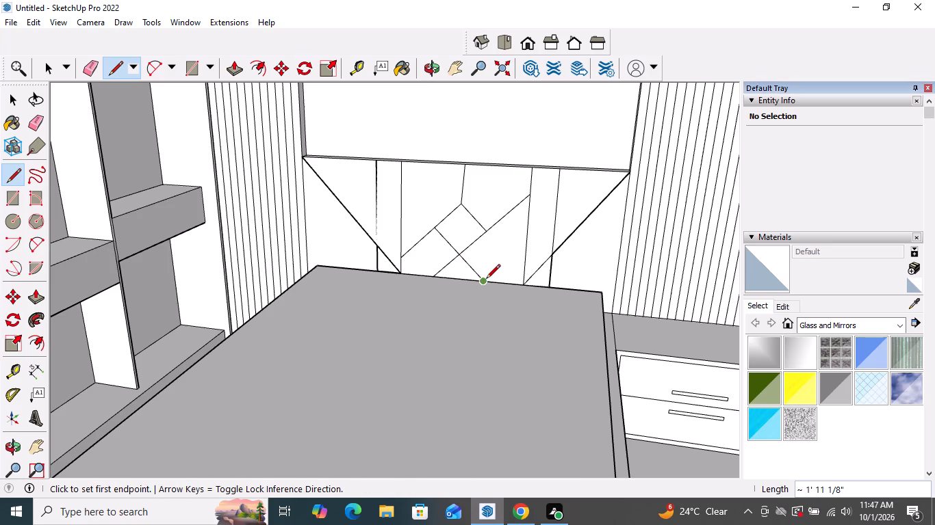
{"action": "key", "text": "space"}
Paint the upper triangle on the nightstand side of the patterned wall section with the named color 0058_Olive.
{"action": "scroll", "coordinate": [474, 262], "scroll_direction": "down", "scroll_amount": 4}
{"action": "scroll", "coordinate": [293, 245], "scroll_direction": "down", "scroll_amount": 5}
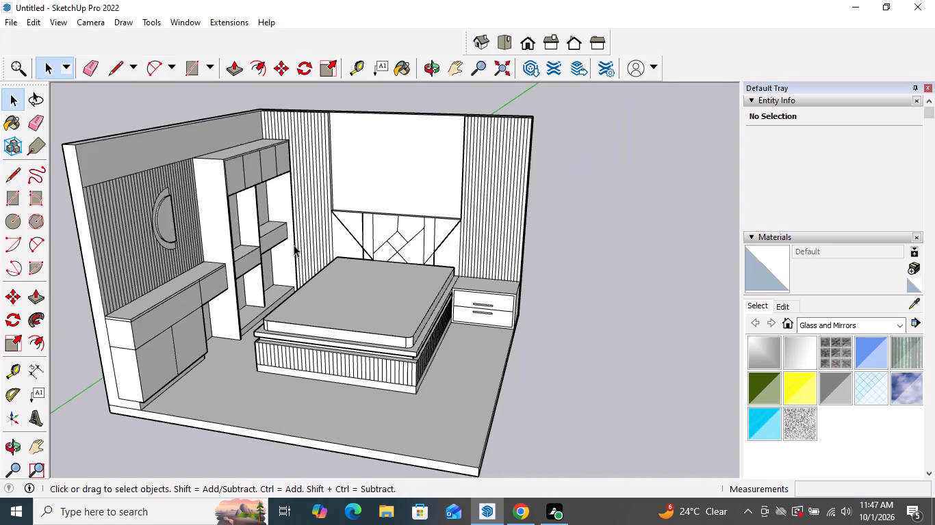
{"action": "middle_click_drag", "start_coordinate": [513, 275], "coordinate": [434, 280]}
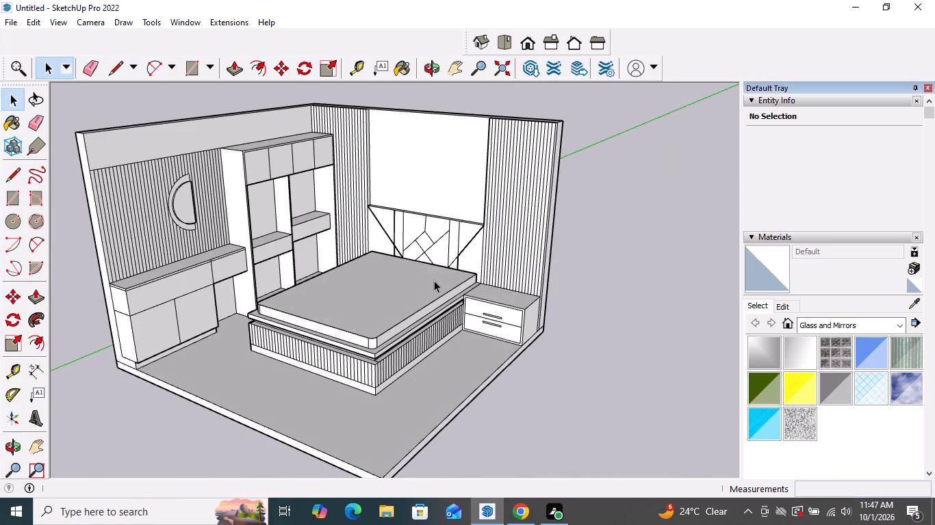
{"action": "left_click", "coordinate": [866, 326]}
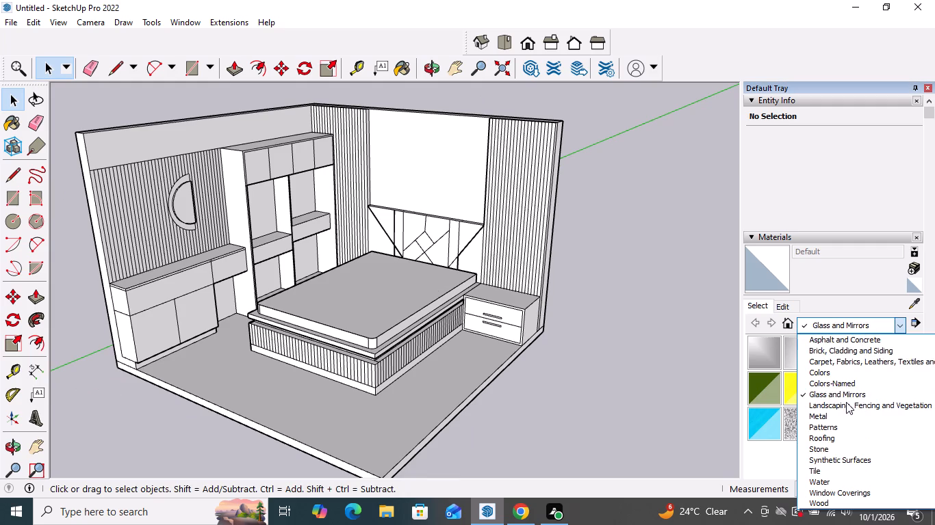
{"action": "left_click", "coordinate": [843, 379]}
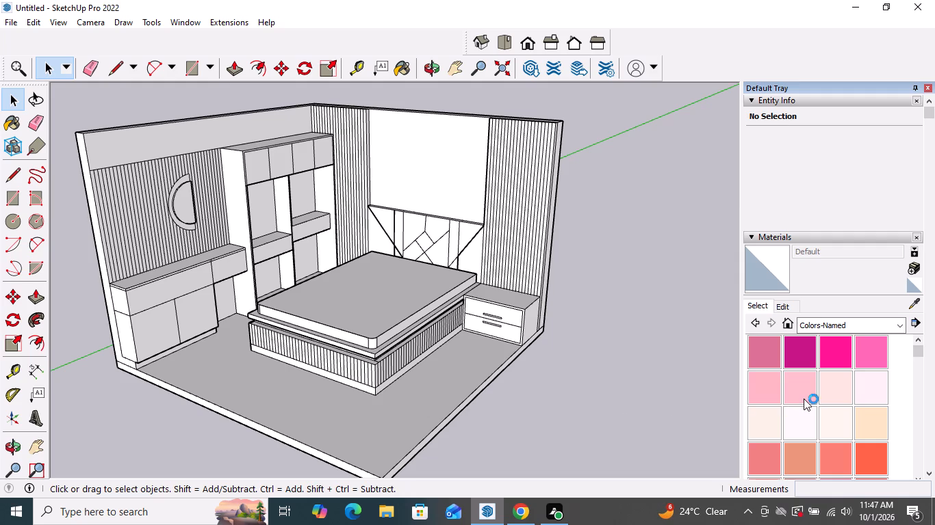
{"action": "scroll", "coordinate": [804, 398], "scroll_direction": "down", "scroll_amount": 2}
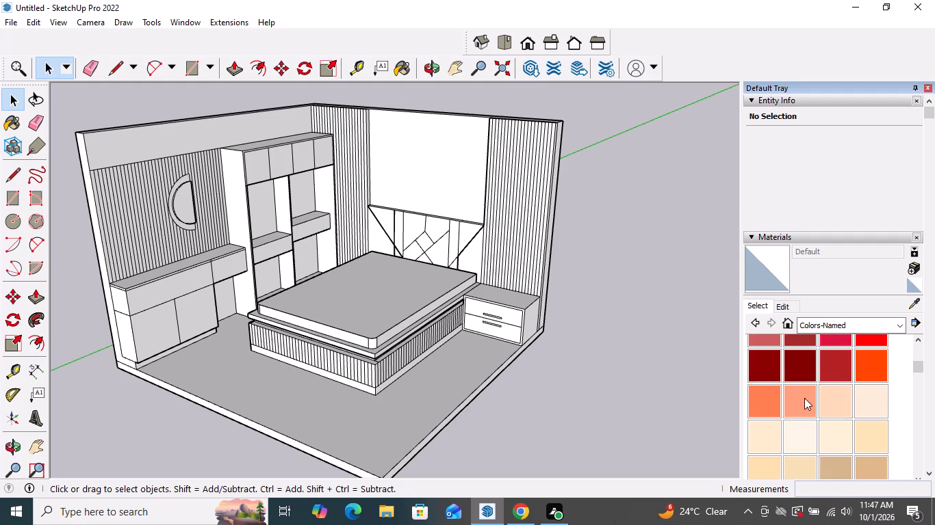
{"action": "scroll", "coordinate": [804, 398], "scroll_direction": "down", "scroll_amount": 3}
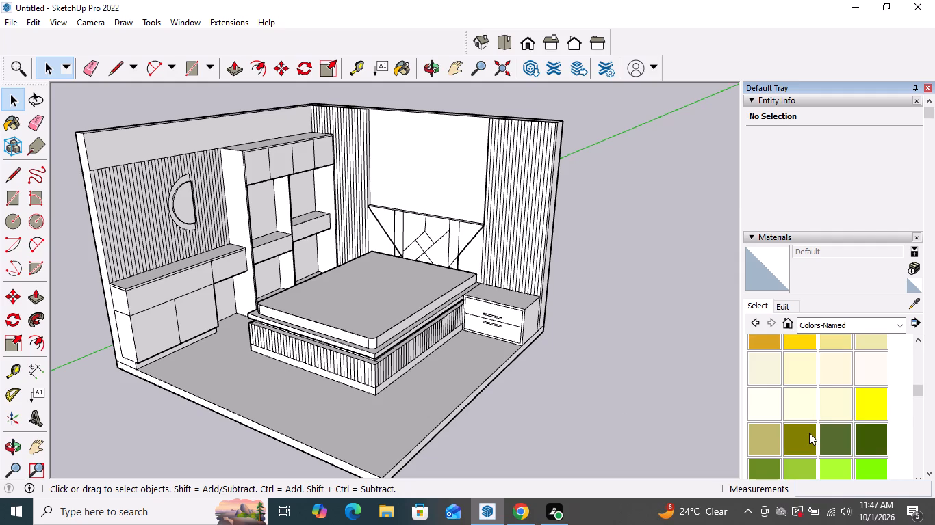
{"action": "left_click", "coordinate": [791, 444]}
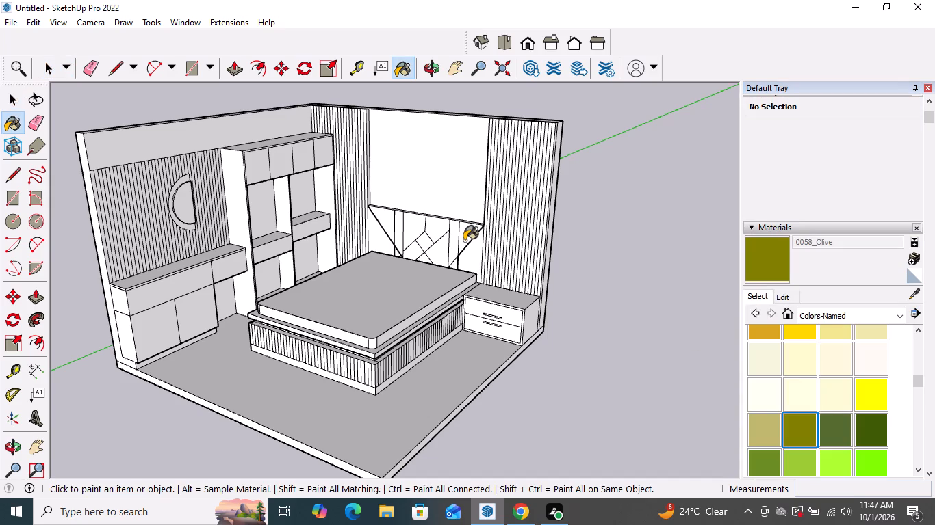
{"action": "scroll", "coordinate": [457, 233], "scroll_direction": "up", "scroll_amount": 6}
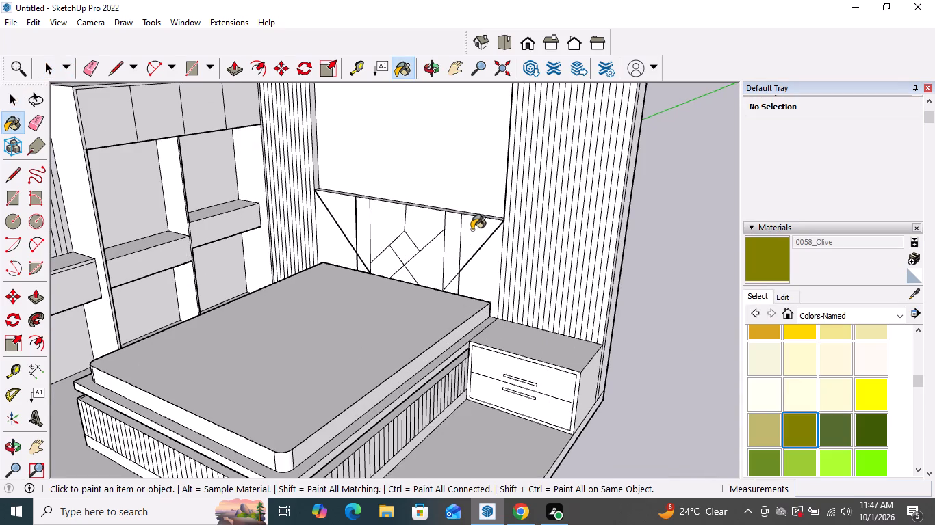
{"action": "left_click", "coordinate": [472, 229]}
{"action": "scroll", "coordinate": [470, 256], "scroll_direction": "up", "scroll_amount": 1}
{"action": "middle_click_drag", "start_coordinate": [469, 253], "coordinate": [544, 193]}
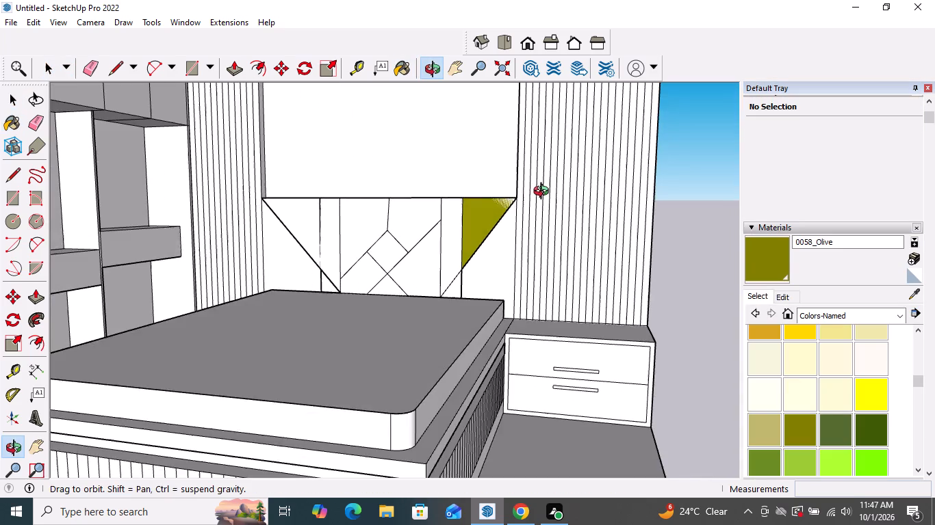
{"action": "middle_click_drag", "start_coordinate": [544, 193], "coordinate": [528, 342]}
{"action": "scroll", "coordinate": [488, 222], "scroll_direction": "up", "scroll_amount": 8}
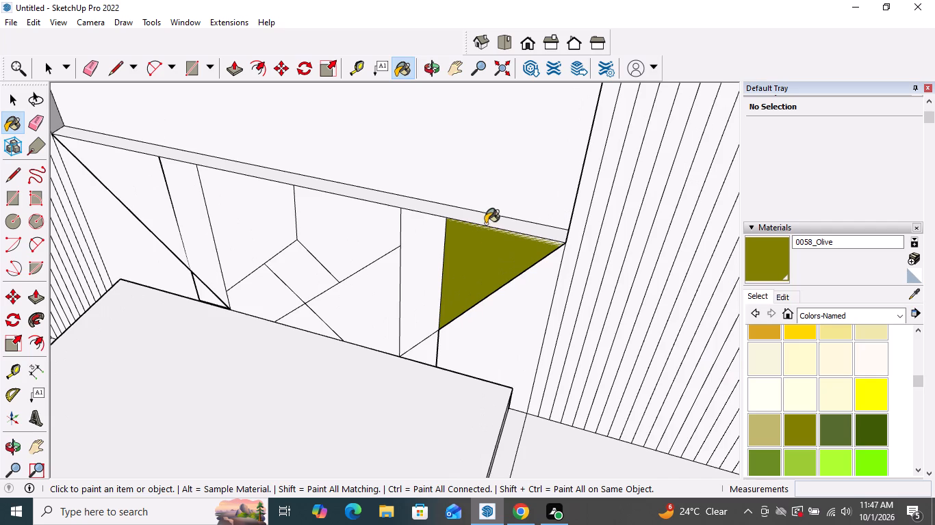
{"action": "left_click", "coordinate": [486, 241]}
{"action": "middle_click_drag", "start_coordinate": [492, 249], "coordinate": [463, 351]}
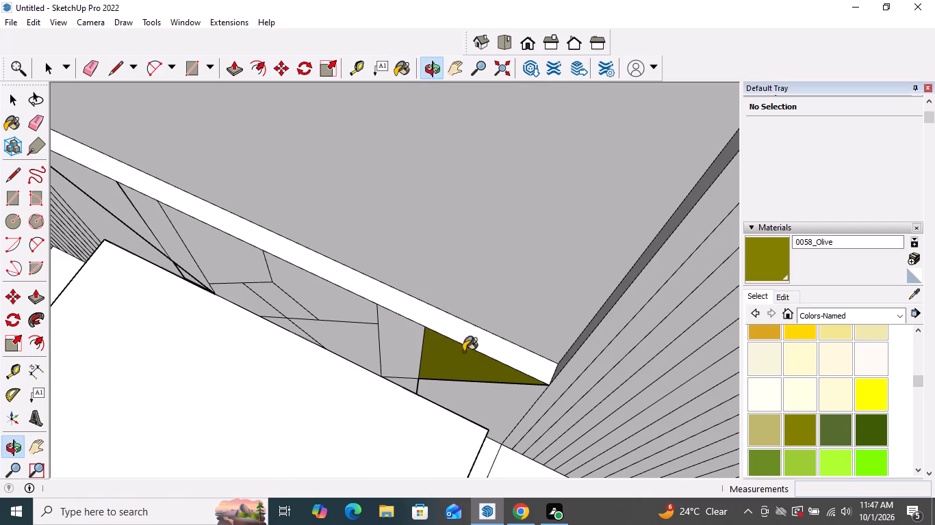
{"action": "middle_click_drag", "start_coordinate": [477, 308], "coordinate": [584, 131]}
Paint the outer area below the shelving-side diagonal of the patterned wall section with 0058_Olive.
{"action": "scroll", "coordinate": [546, 134], "scroll_direction": "down", "scroll_amount": 17}
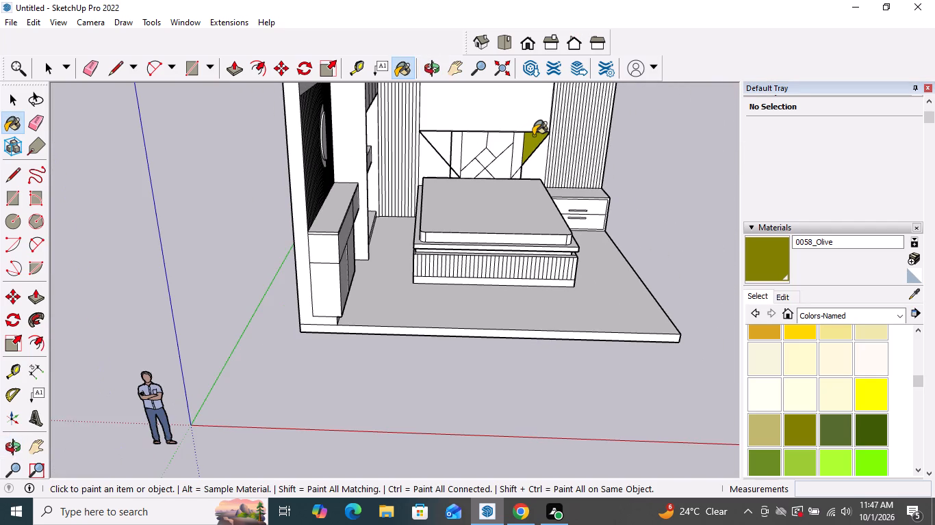
{"action": "scroll", "coordinate": [456, 146], "scroll_direction": "up", "scroll_amount": 3}
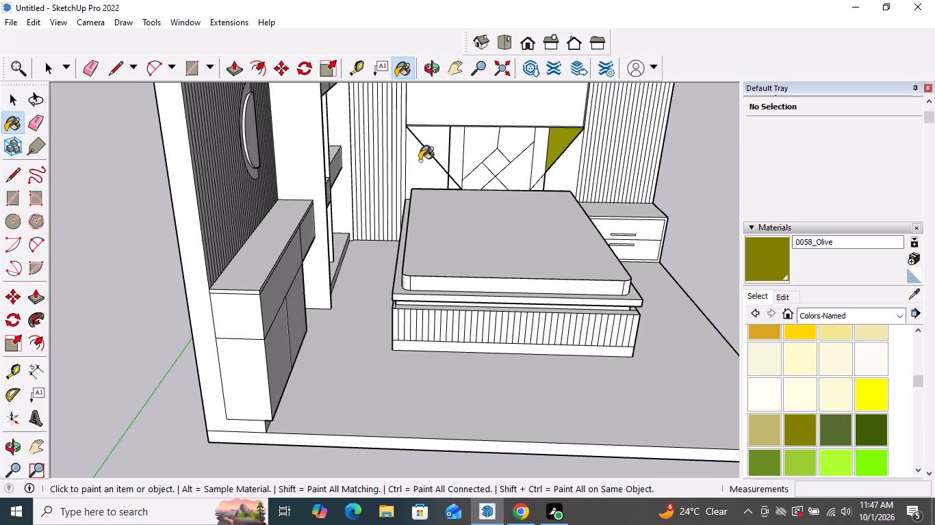
{"action": "left_click", "coordinate": [419, 161]}
{"action": "scroll", "coordinate": [441, 163], "scroll_direction": "up", "scroll_amount": 4}
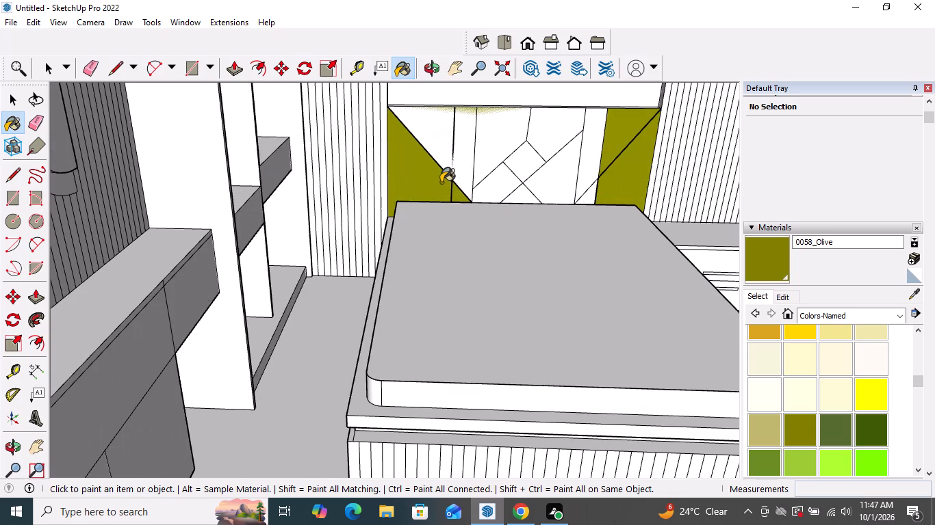
Lighten the 0058_Olive material by setting its HLS lightness to 28.
{"action": "scroll", "coordinate": [441, 185], "scroll_direction": "down", "scroll_amount": 3}
{"action": "middle_click_drag", "start_coordinate": [472, 211], "coordinate": [437, 172]}
{"action": "scroll", "coordinate": [375, 217], "scroll_direction": "down", "scroll_amount": 6}
{"action": "left_click", "coordinate": [786, 298]}
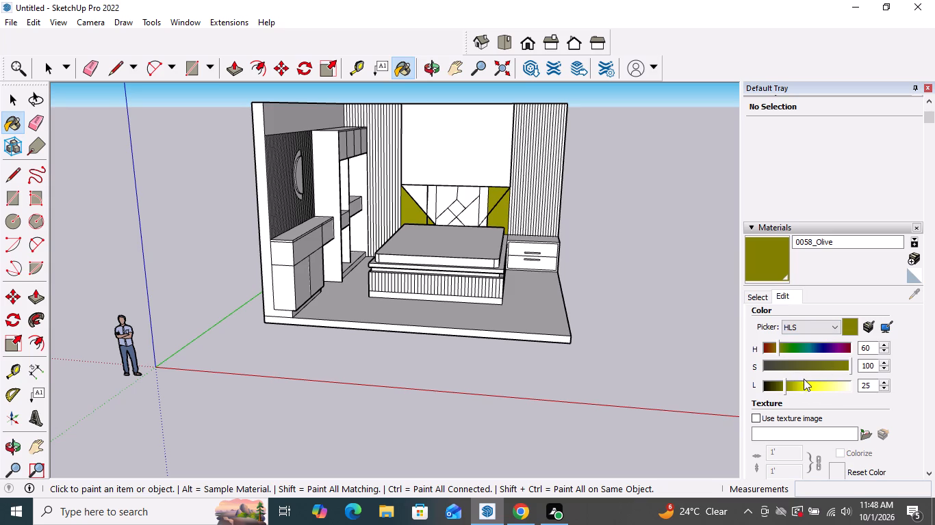
{"action": "left_click", "coordinate": [785, 385]}
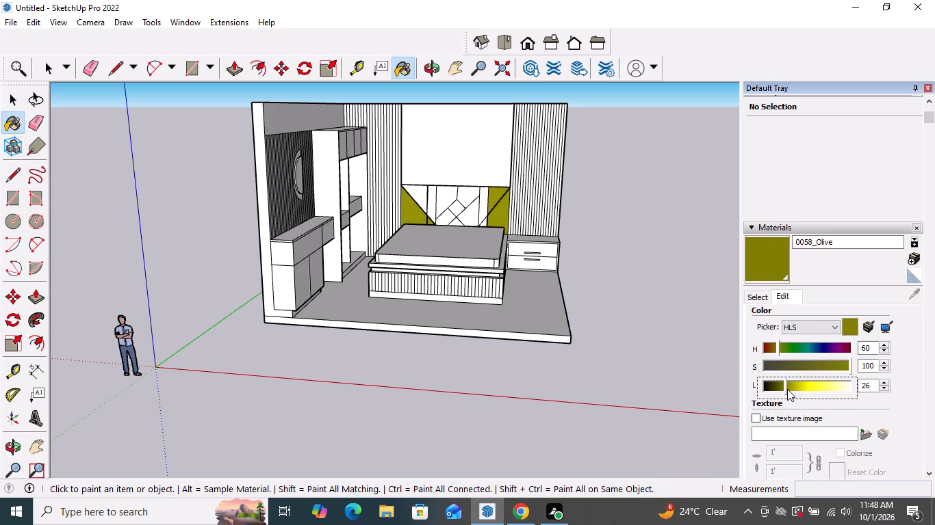
Paint all remaining unpainted segments of the geometric pattern behind the bed with the lightened 0058_Olive.
{"action": "scroll", "coordinate": [530, 139], "scroll_direction": "up", "scroll_amount": 3}
{"action": "middle_click_drag", "start_coordinate": [526, 195], "coordinate": [525, 195]}
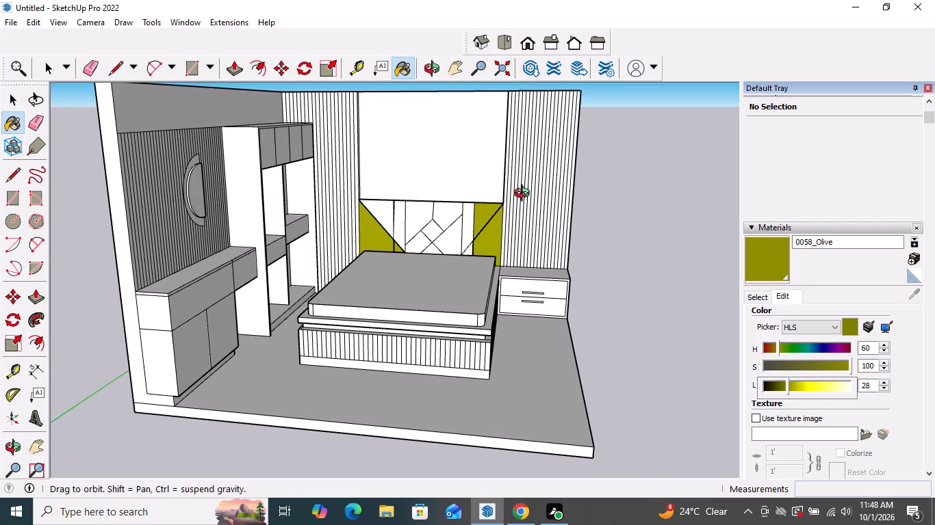
{"action": "middle_click_drag", "start_coordinate": [525, 195], "coordinate": [483, 209]}
{"action": "scroll", "coordinate": [535, 180], "scroll_direction": "up", "scroll_amount": 4}
{"action": "left_click", "coordinate": [459, 235]}
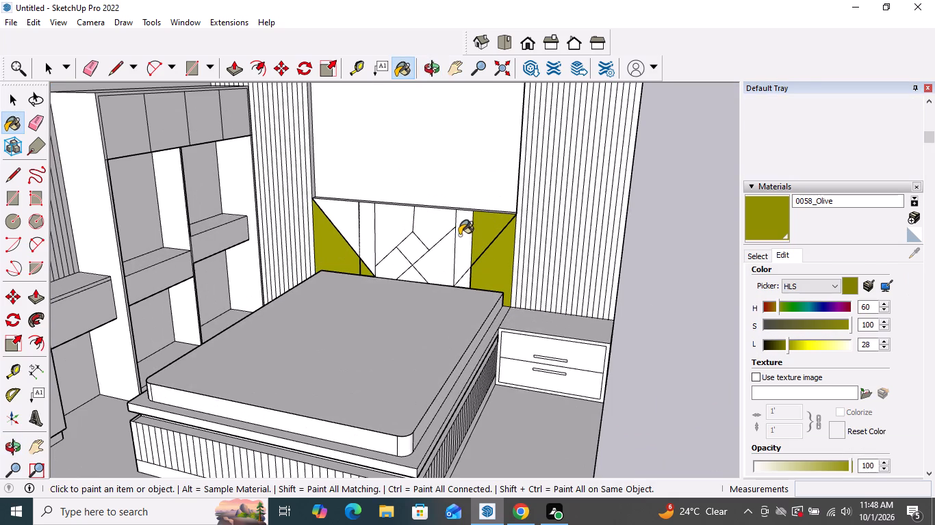
{"action": "left_click", "coordinate": [466, 283]}
{"action": "left_click", "coordinate": [433, 263]}
{"action": "left_click", "coordinate": [435, 244]}
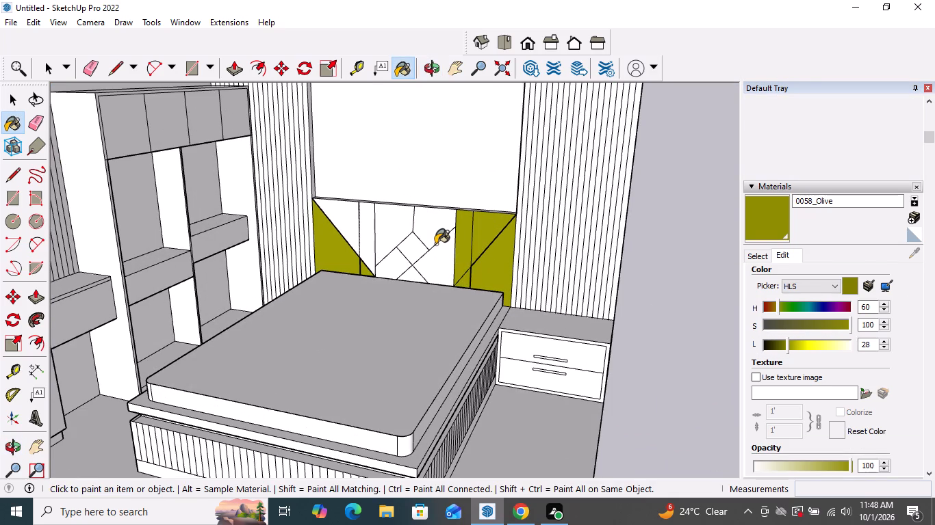
{"action": "left_click", "coordinate": [428, 239]}
{"action": "left_click", "coordinate": [413, 242]}
{"action": "left_click_drag", "start_coordinate": [393, 232], "coordinate": [391, 239]}
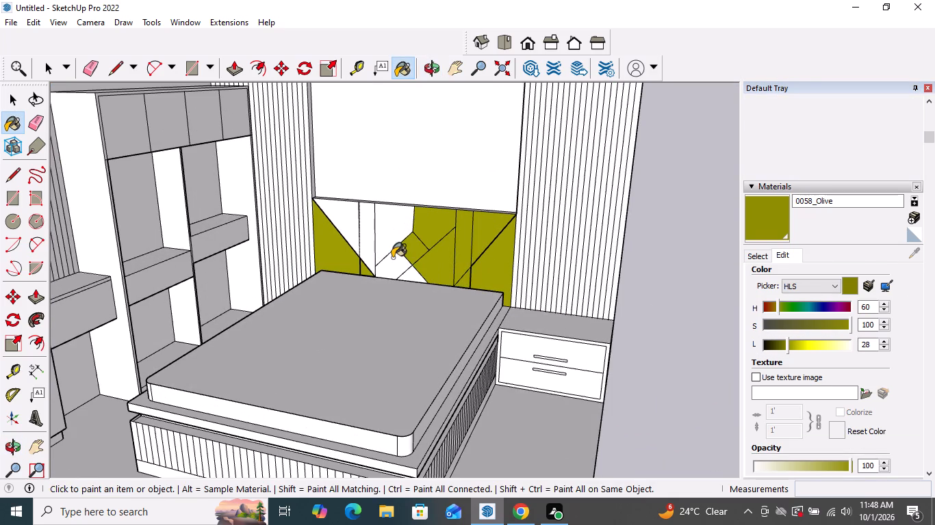
{"action": "left_click", "coordinate": [392, 258]}
{"action": "left_click_drag", "start_coordinate": [408, 278], "coordinate": [398, 265]}
{"action": "left_click", "coordinate": [355, 230]}
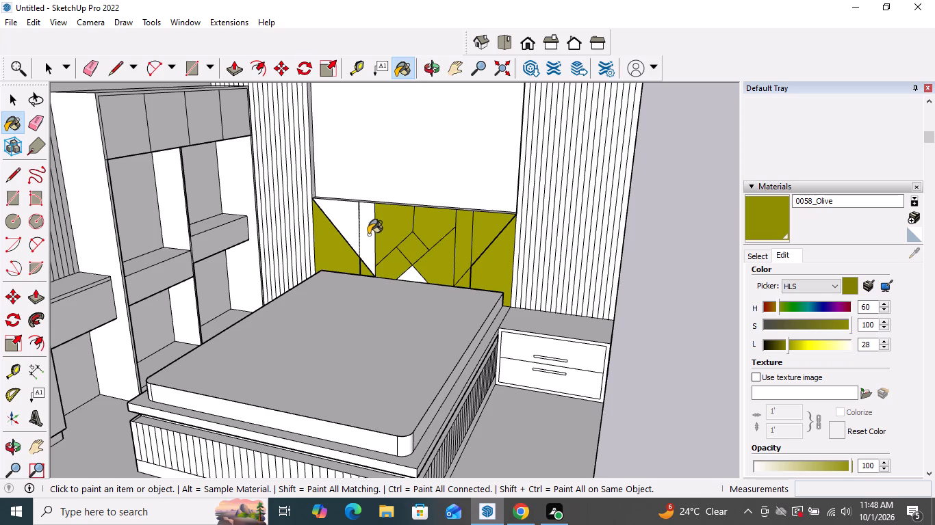
{"action": "left_click", "coordinate": [418, 274]}
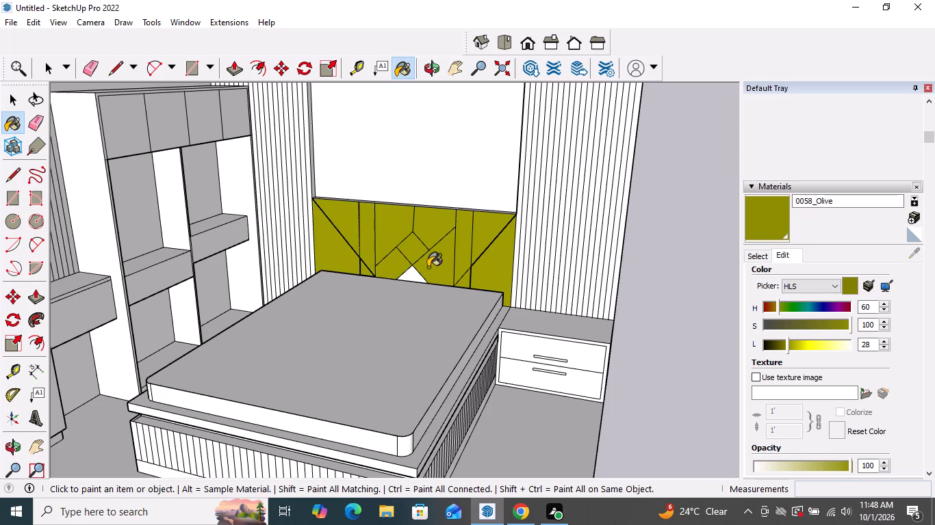
Paint the first slats of the panel above the nightstand with 0058_Olive, working from the patterned section outward.
{"action": "scroll", "coordinate": [580, 262], "scroll_direction": "up", "scroll_amount": 6}
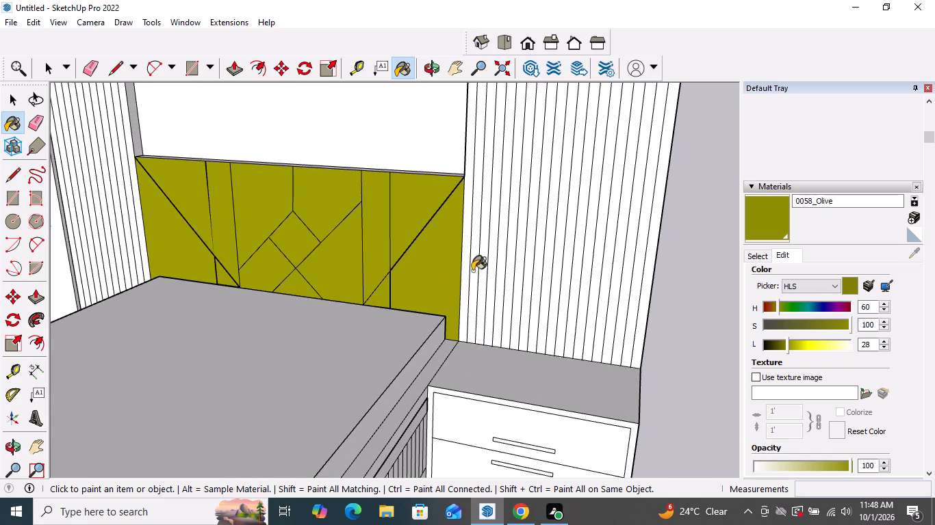
{"action": "left_click", "coordinate": [465, 262]}
{"action": "left_click_drag", "start_coordinate": [476, 262], "coordinate": [565, 272]}
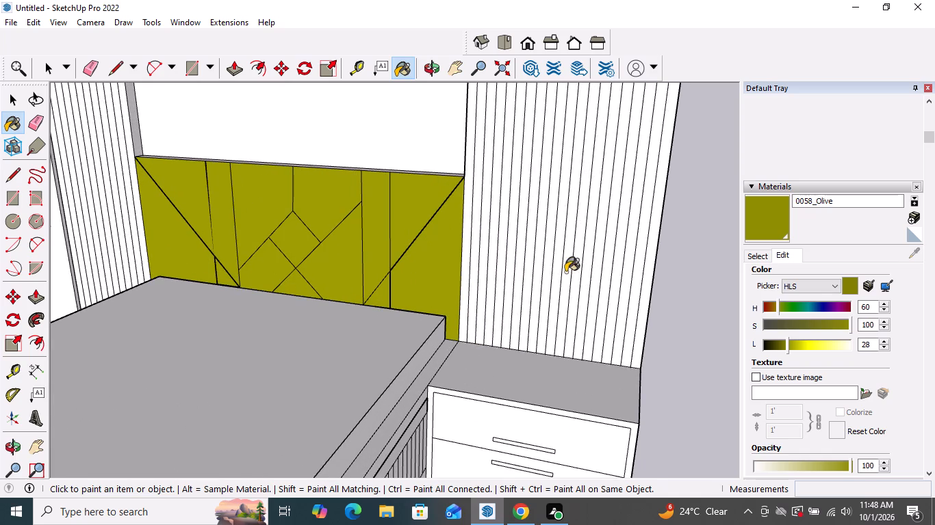
{"action": "left_click_drag", "start_coordinate": [565, 272], "coordinate": [591, 273]}
{"action": "left_click", "coordinate": [476, 261]}
{"action": "left_click_drag", "start_coordinate": [476, 261], "coordinate": [482, 262]}
{"action": "left_click", "coordinate": [494, 265]}
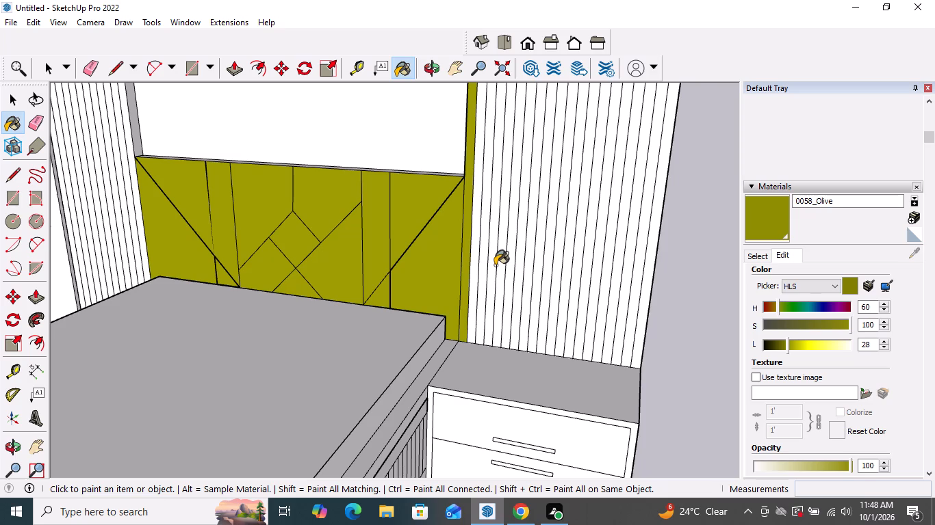
{"action": "left_click", "coordinate": [495, 265]}
{"action": "left_click_drag", "start_coordinate": [498, 265], "coordinate": [507, 267]}
{"action": "left_click", "coordinate": [507, 267]}
{"action": "left_click_drag", "start_coordinate": [509, 269], "coordinate": [525, 272]}
{"action": "left_click_drag", "start_coordinate": [525, 272], "coordinate": [549, 276]}
{"action": "left_click", "coordinate": [574, 281]}
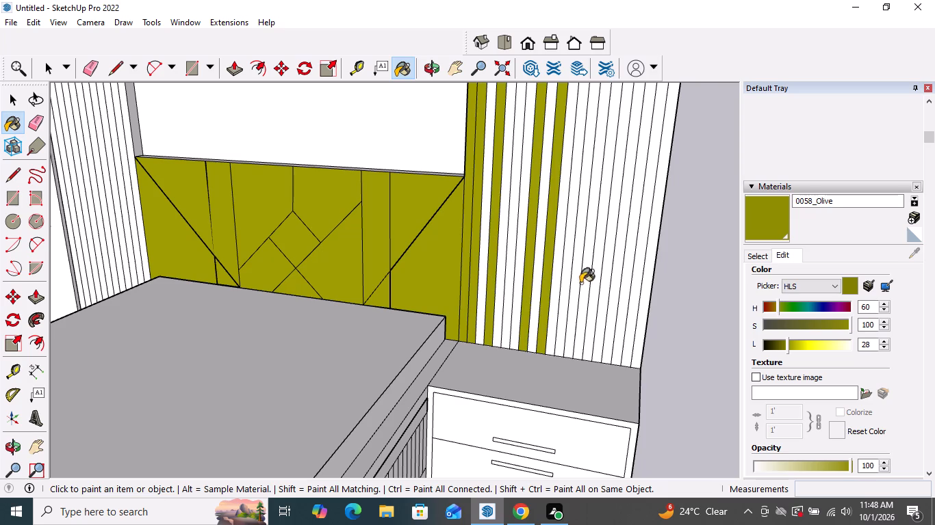
{"action": "left_click_drag", "start_coordinate": [581, 283], "coordinate": [591, 284]}
{"action": "left_click", "coordinate": [600, 284]}
{"action": "left_click", "coordinate": [619, 288]}
{"action": "double_click", "coordinate": [623, 290]}
{"action": "left_click_drag", "start_coordinate": [629, 291], "coordinate": [637, 292]}
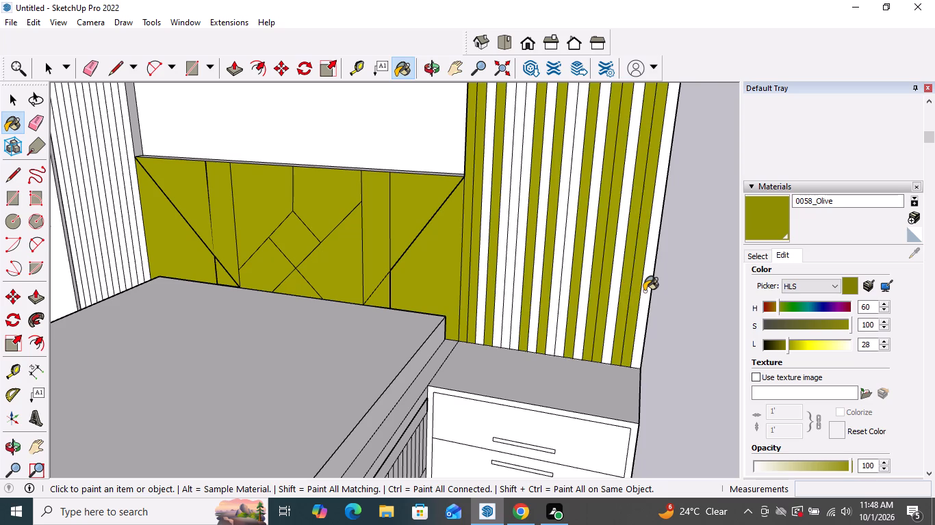
Paint the slats still left white in the panel above the nightstand with 0058_Olive.
{"action": "left_click", "coordinate": [644, 291]}
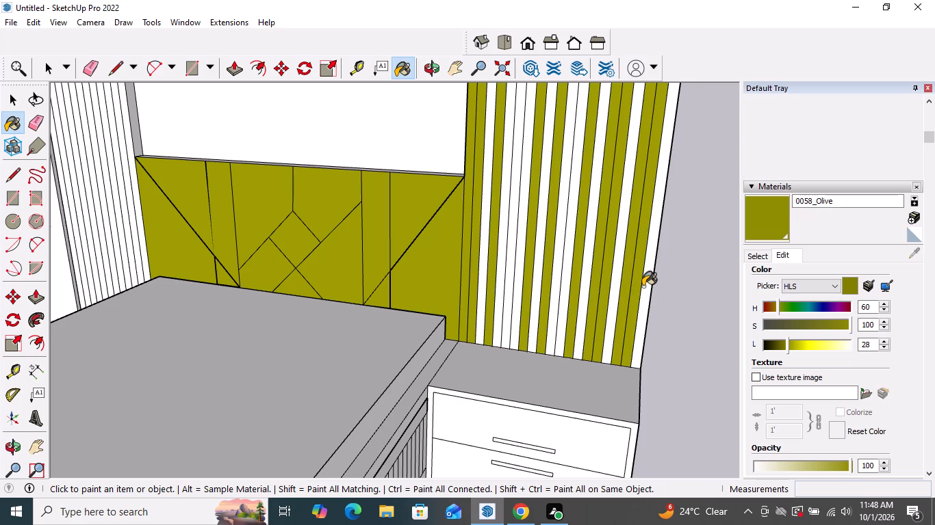
{"action": "left_click", "coordinate": [644, 286]}
{"action": "left_click", "coordinate": [613, 293]}
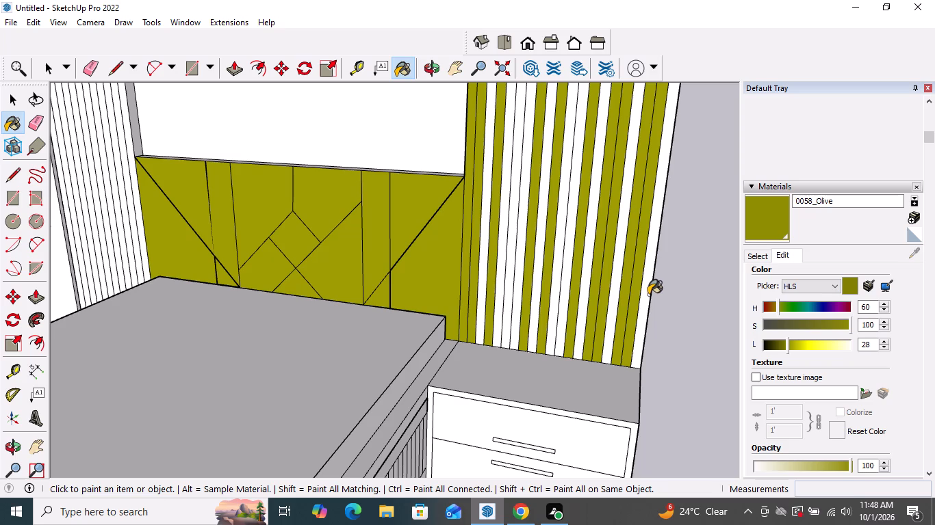
{"action": "left_click", "coordinate": [645, 295]}
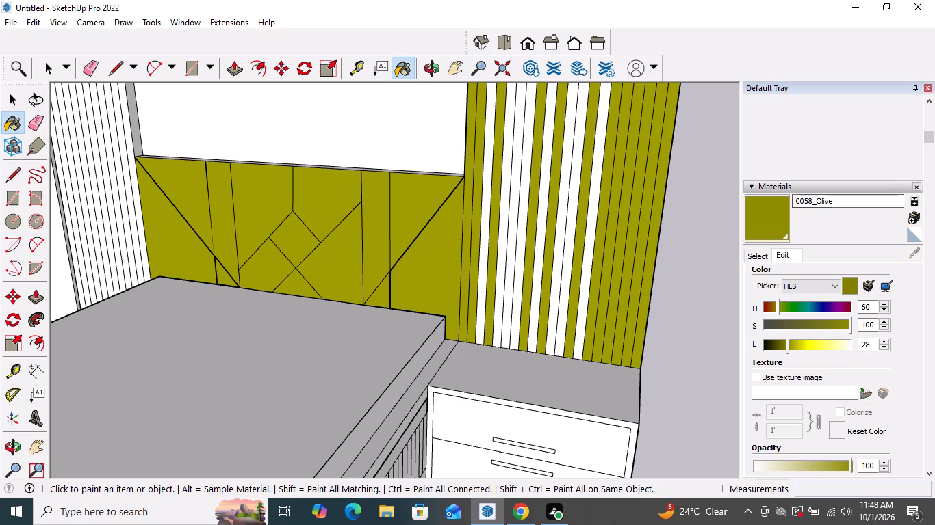
{"action": "left_click", "coordinate": [585, 268]}
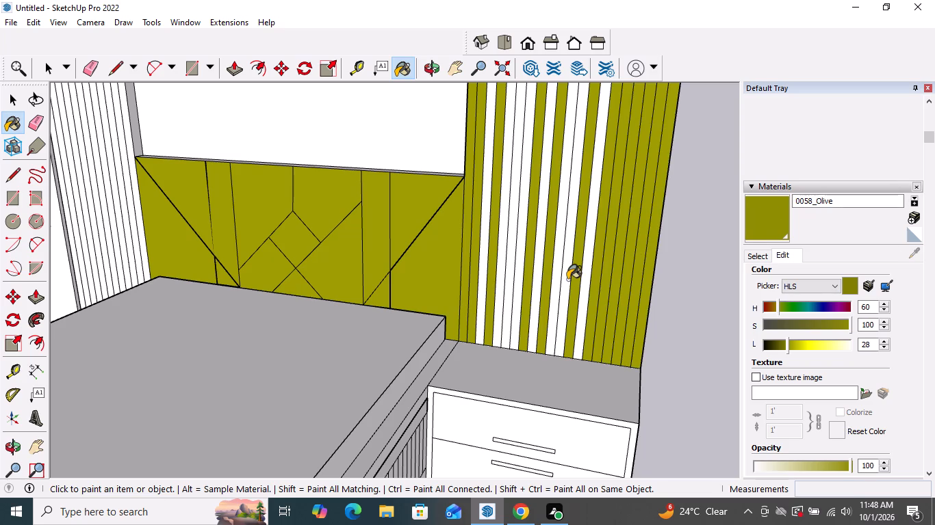
{"action": "left_click", "coordinate": [567, 280]}
{"action": "left_click", "coordinate": [556, 278]}
{"action": "left_click", "coordinate": [539, 281]}
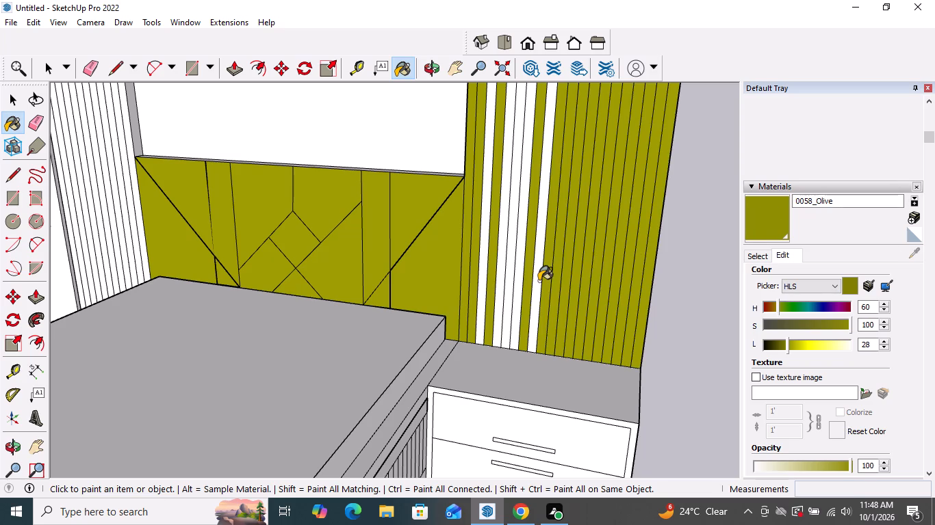
{"action": "left_click", "coordinate": [516, 285]}
{"action": "left_click", "coordinate": [507, 288]}
{"action": "left_click", "coordinate": [497, 291]}
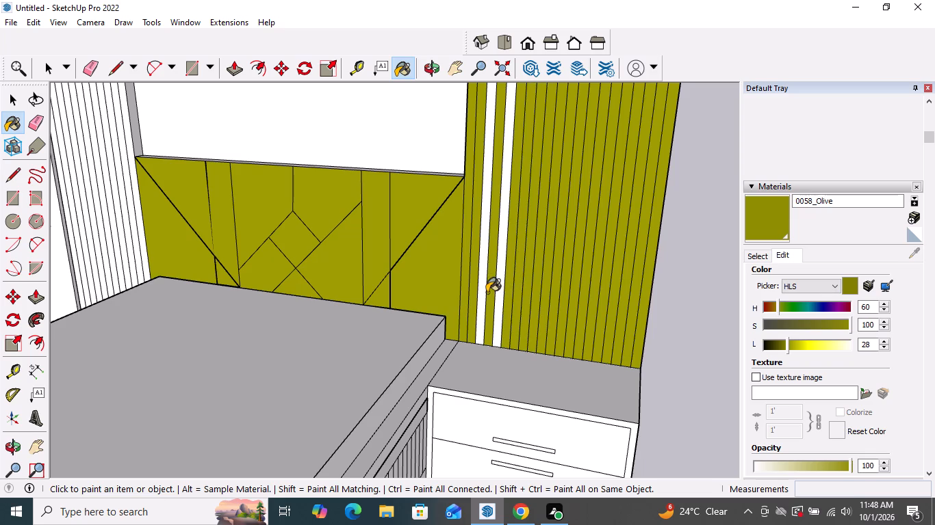
{"action": "left_click", "coordinate": [481, 292]}
{"action": "left_click", "coordinate": [500, 291]}
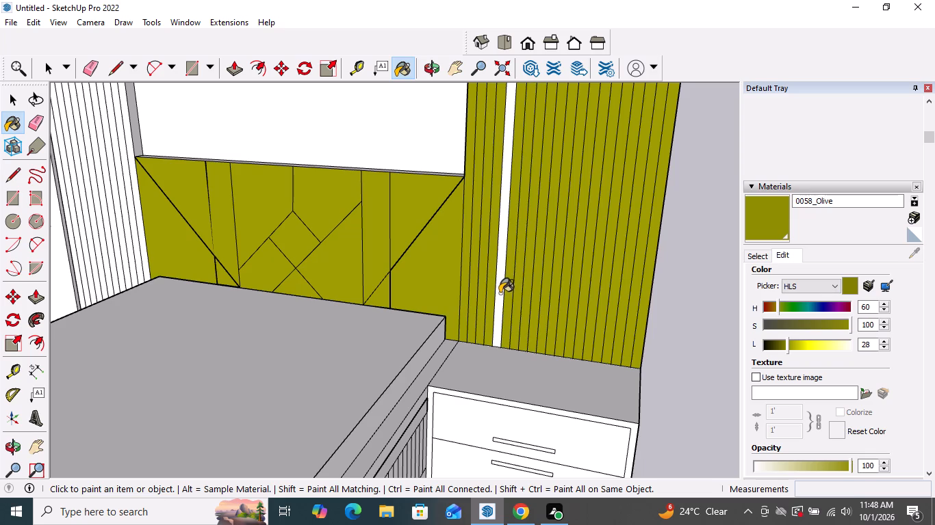
Paint all visible slats between the shelving unit and the patterned wall section with 0058_Olive.
{"action": "scroll", "coordinate": [589, 285], "scroll_direction": "down", "scroll_amount": 5}
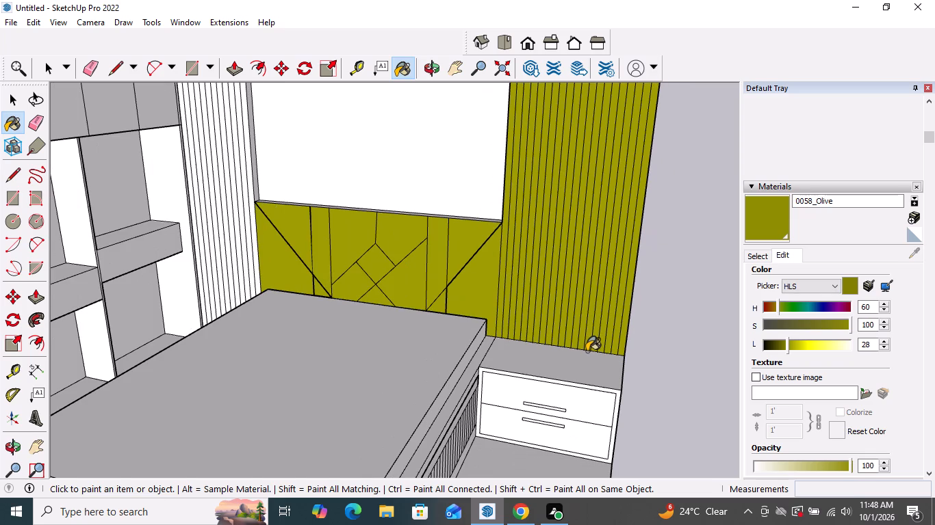
{"action": "scroll", "coordinate": [585, 351], "scroll_direction": "down", "scroll_amount": 4}
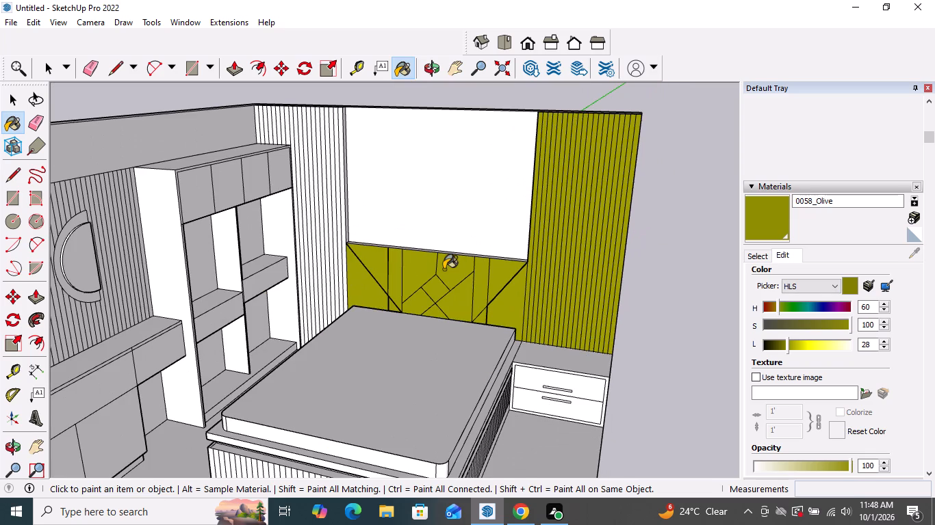
{"action": "scroll", "coordinate": [434, 269], "scroll_direction": "up", "scroll_amount": 3}
{"action": "scroll", "coordinate": [280, 230], "scroll_direction": "up", "scroll_amount": 10}
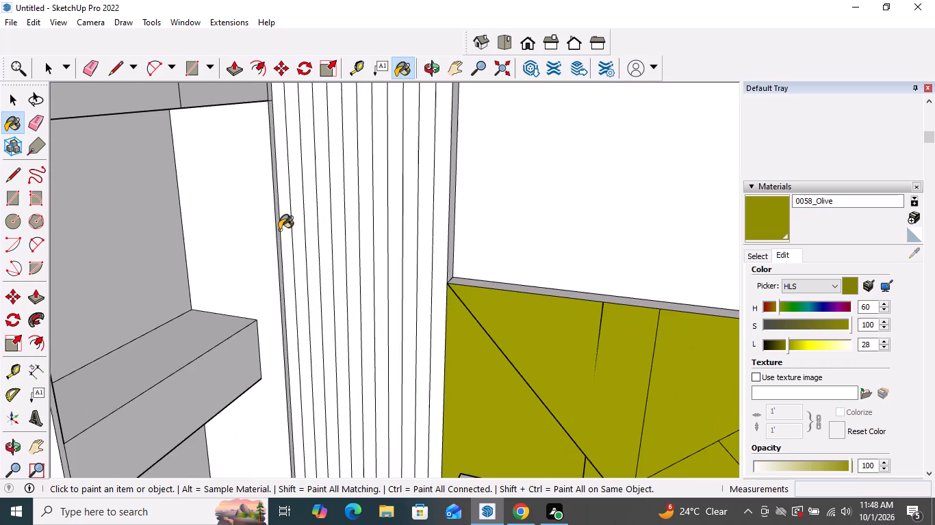
{"action": "scroll", "coordinate": [281, 228], "scroll_direction": "up", "scroll_amount": 5}
{"action": "left_click", "coordinate": [283, 226]}
{"action": "left_click", "coordinate": [305, 232]}
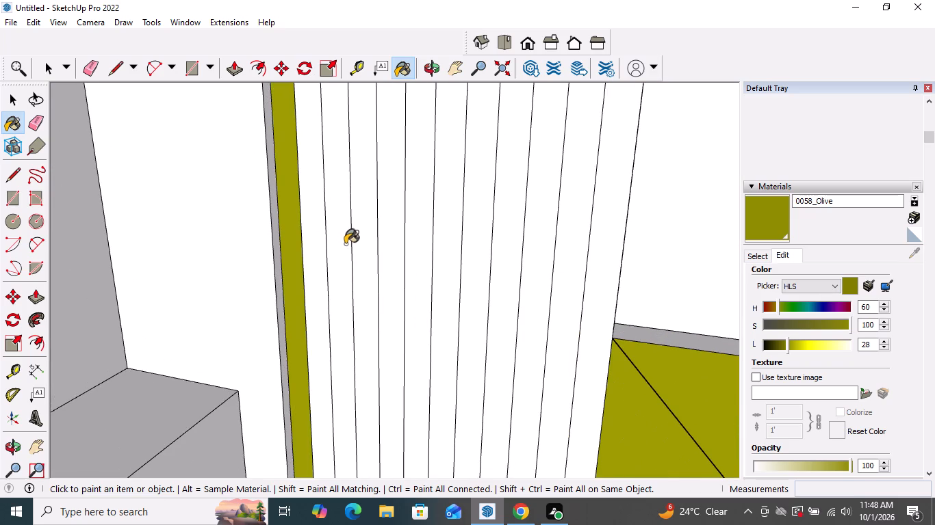
{"action": "left_click", "coordinate": [344, 244]}
{"action": "left_click", "coordinate": [363, 245]}
{"action": "left_click_drag", "start_coordinate": [387, 243], "coordinate": [400, 243]}
{"action": "left_click", "coordinate": [426, 243]}
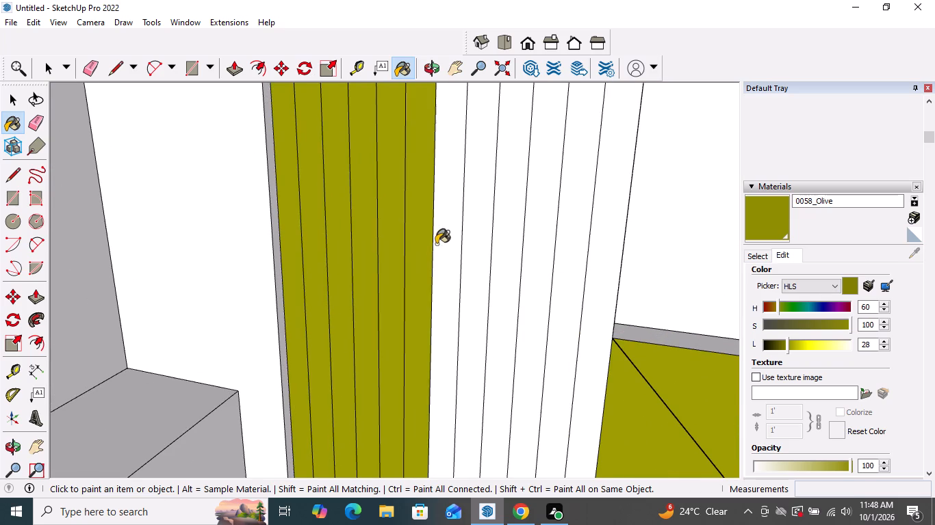
{"action": "left_click_drag", "start_coordinate": [438, 244], "coordinate": [461, 246]}
{"action": "left_click", "coordinate": [470, 246]}
{"action": "left_click_drag", "start_coordinate": [441, 249], "coordinate": [467, 252]}
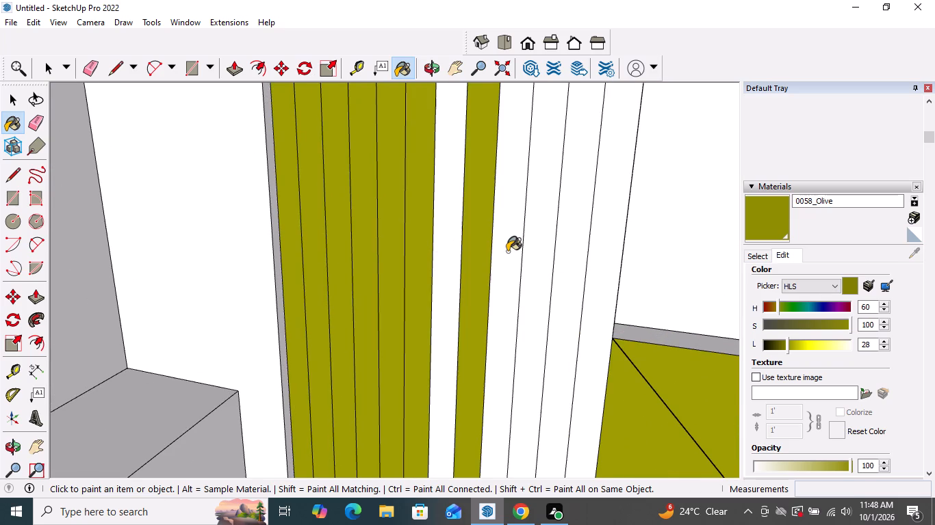
{"action": "left_click", "coordinate": [507, 252]}
{"action": "left_click_drag", "start_coordinate": [529, 247], "coordinate": [535, 247]}
{"action": "left_click", "coordinate": [550, 247]}
{"action": "left_click", "coordinate": [563, 248]}
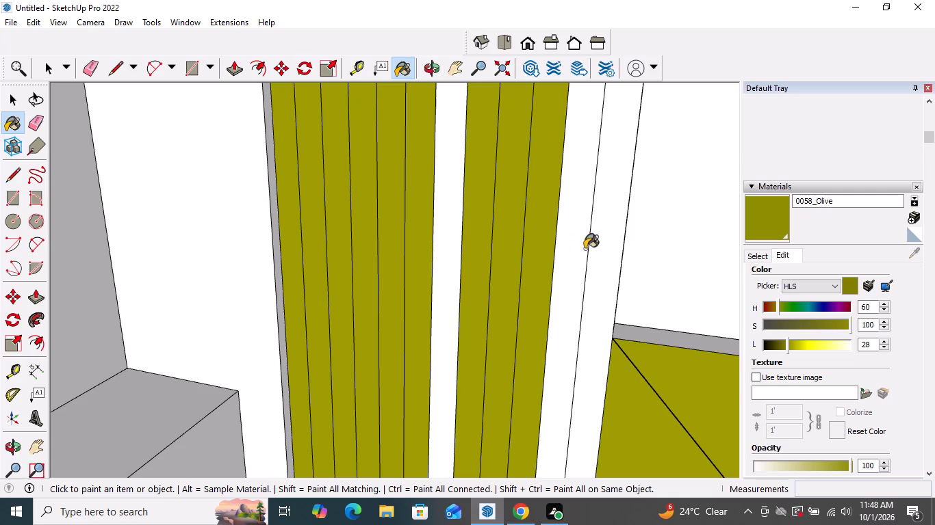
{"action": "left_click", "coordinate": [600, 248]}
{"action": "left_click_drag", "start_coordinate": [446, 239], "coordinate": [451, 245]}
Paint the short slat sections above the shelving unit in the room corner with 0058_Olive.
{"action": "scroll", "coordinate": [530, 358], "scroll_direction": "down", "scroll_amount": 5}
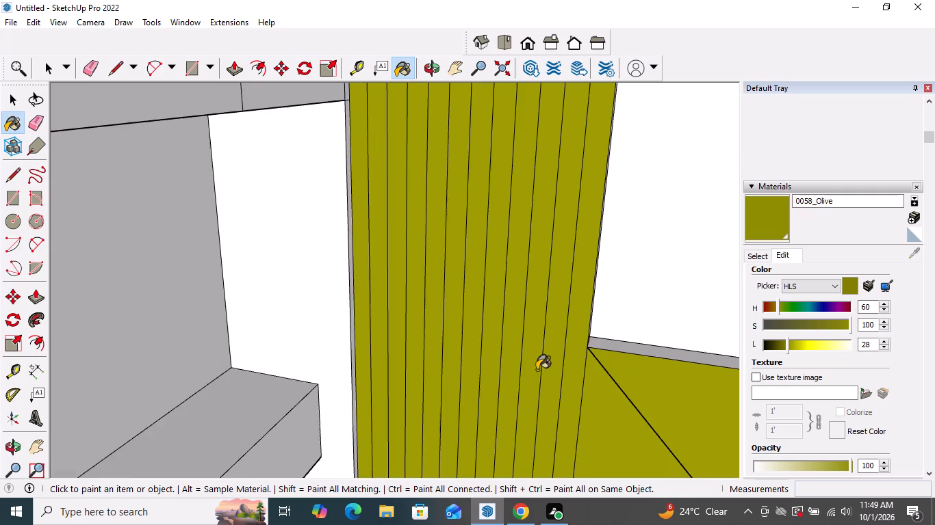
{"action": "scroll", "coordinate": [539, 370], "scroll_direction": "down", "scroll_amount": 10}
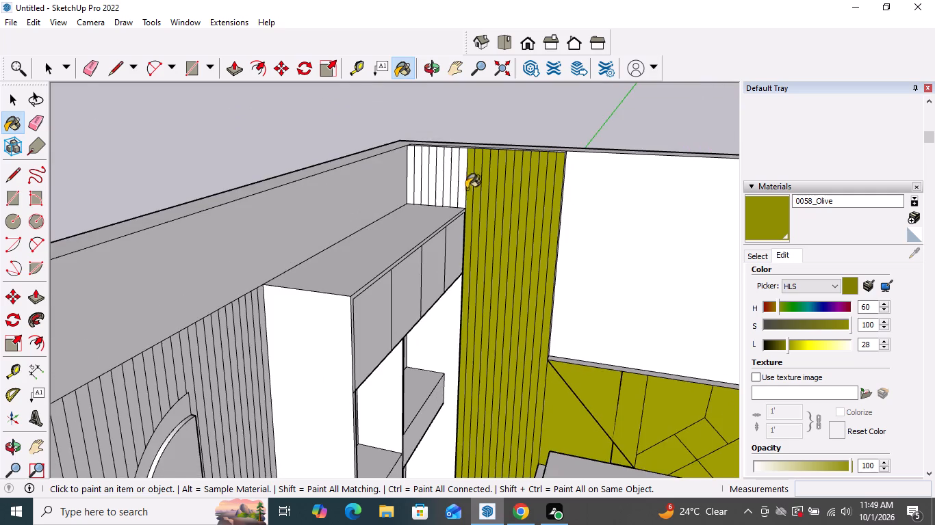
{"action": "scroll", "coordinate": [447, 161], "scroll_direction": "up", "scroll_amount": 7}
{"action": "left_click_drag", "start_coordinate": [386, 162], "coordinate": [396, 170]}
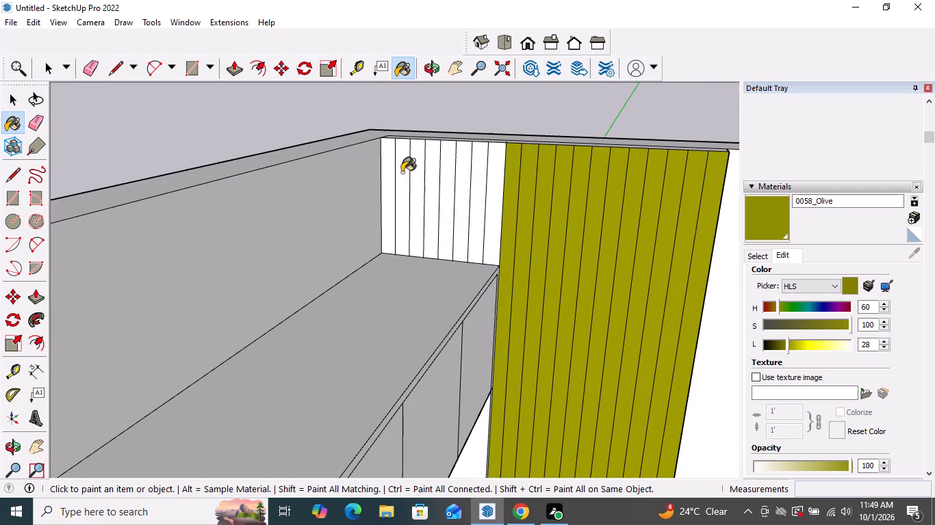
{"action": "left_click", "coordinate": [402, 172]}
{"action": "left_click", "coordinate": [383, 174]}
{"action": "left_click", "coordinate": [415, 176]}
{"action": "left_click", "coordinate": [430, 177]}
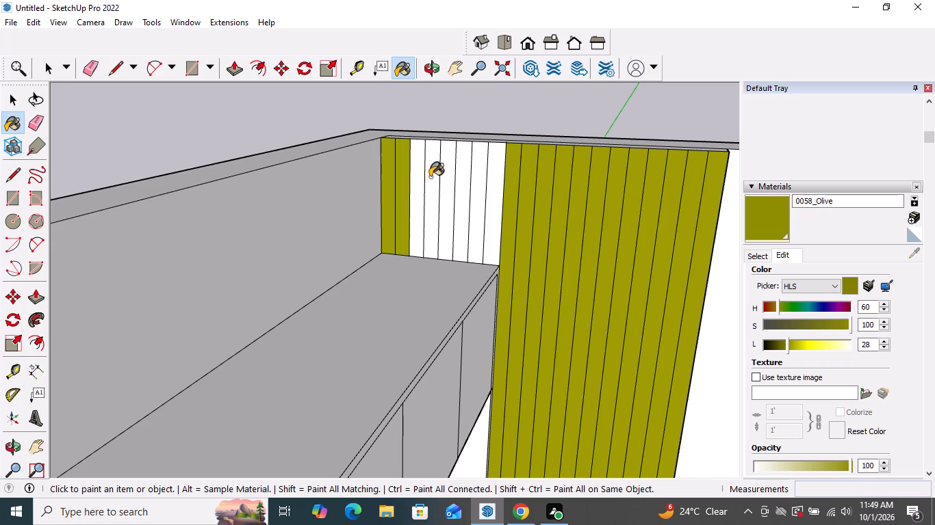
{"action": "left_click", "coordinate": [444, 174]}
{"action": "left_click", "coordinate": [461, 172]}
{"action": "left_click", "coordinate": [483, 173]}
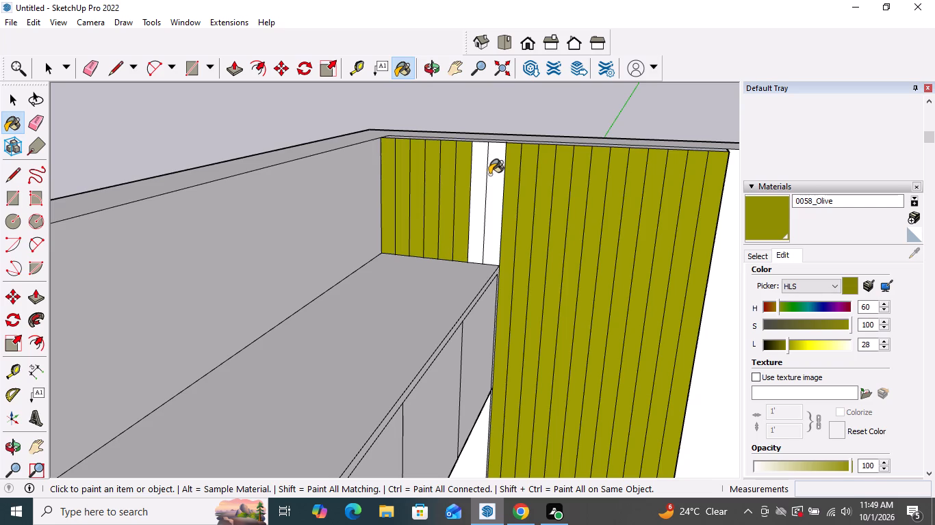
{"action": "left_click_drag", "start_coordinate": [491, 174], "coordinate": [502, 174]}
Paint the first group of slats at the outer end of the half-round frame's wall with 0058_Olive.
{"action": "scroll", "coordinate": [541, 165], "scroll_direction": "down", "scroll_amount": 8}
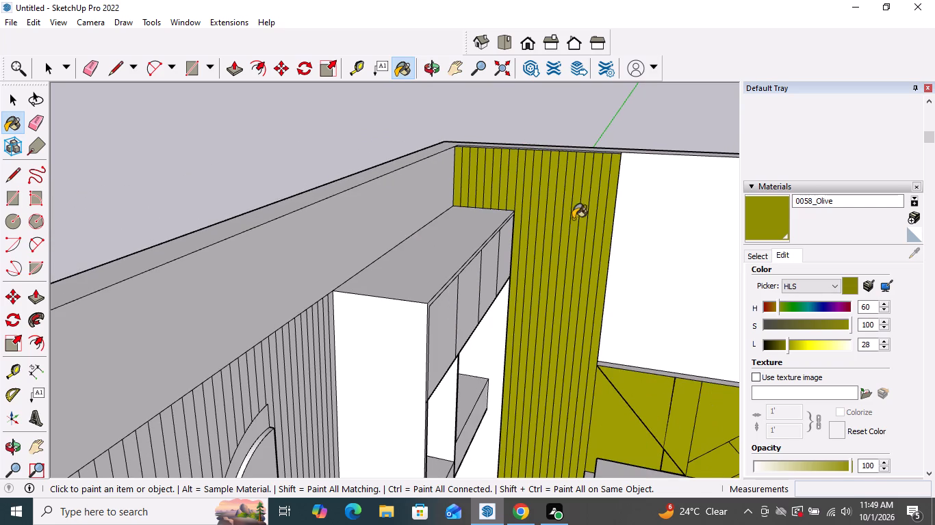
{"action": "middle_click_drag", "start_coordinate": [573, 219], "coordinate": [509, 193]}
{"action": "scroll", "coordinate": [528, 182], "scroll_direction": "down", "scroll_amount": 8}
{"action": "scroll", "coordinate": [410, 232], "scroll_direction": "up", "scroll_amount": 3}
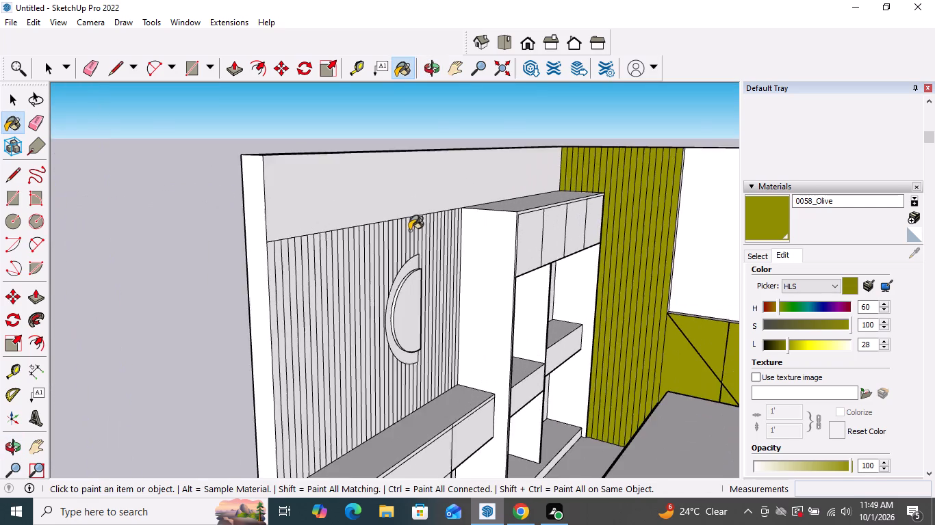
{"action": "scroll", "coordinate": [409, 230], "scroll_direction": "up", "scroll_amount": 6}
{"action": "scroll", "coordinate": [227, 260], "scroll_direction": "up", "scroll_amount": 5}
{"action": "left_click_drag", "start_coordinate": [142, 270], "coordinate": [157, 271]}
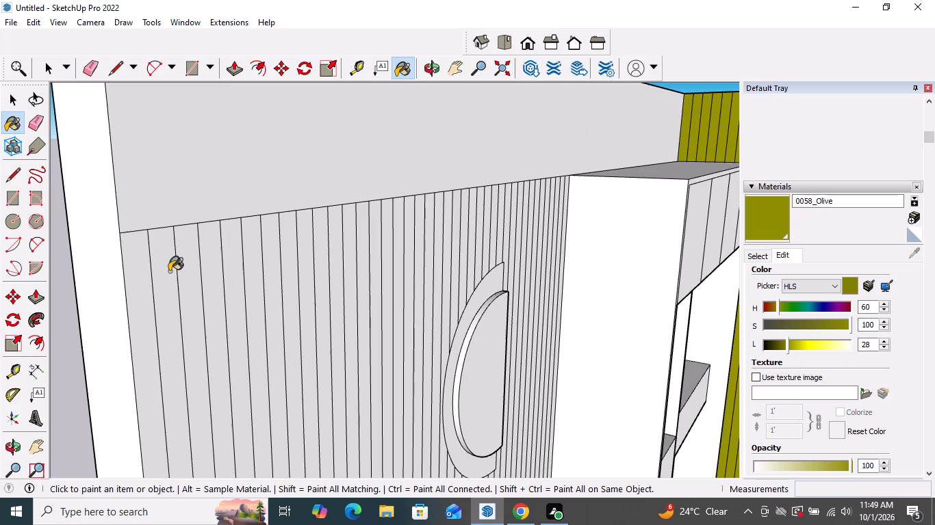
{"action": "left_click", "coordinate": [169, 270]}
{"action": "left_click", "coordinate": [133, 273]}
{"action": "left_click_drag", "start_coordinate": [190, 267], "coordinate": [199, 267]}
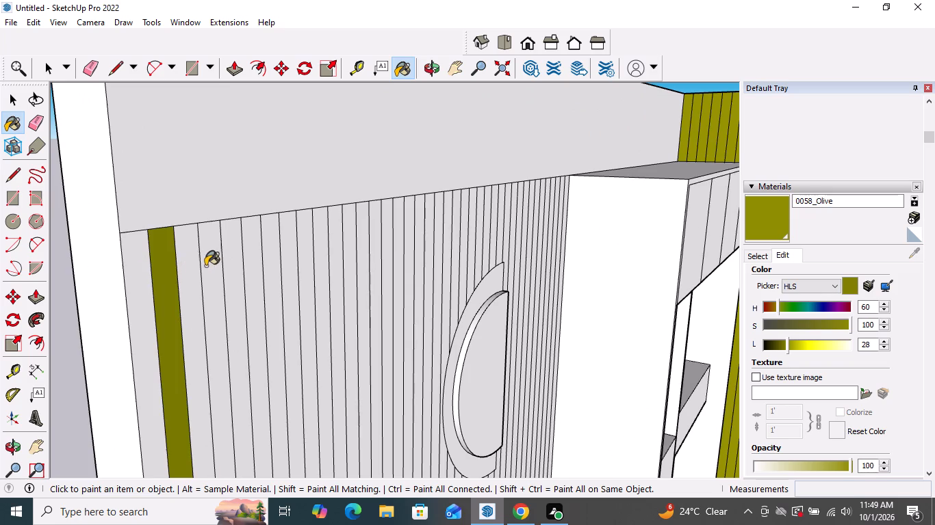
{"action": "left_click", "coordinate": [208, 265]}
{"action": "left_click", "coordinate": [229, 262]}
{"action": "left_click_drag", "start_coordinate": [247, 261], "coordinate": [254, 261]}
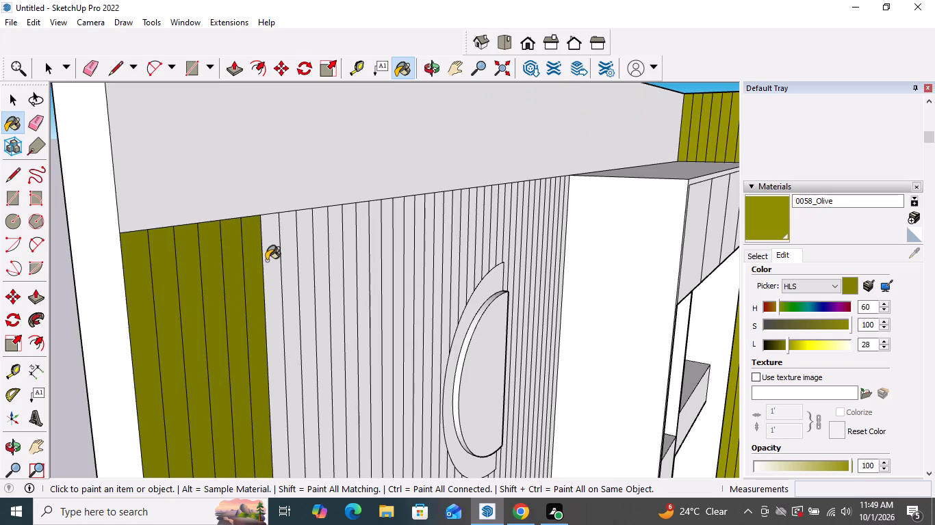
{"action": "left_click", "coordinate": [267, 260]}
{"action": "left_click", "coordinate": [285, 258]}
{"action": "left_click", "coordinate": [306, 257]}
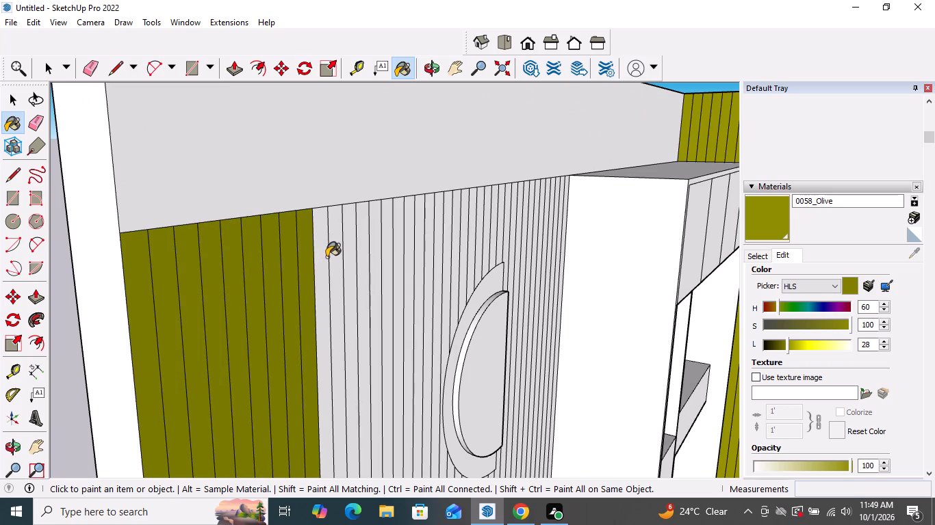
Continue painting adjacent slats with 0058_Olive from the painted outer group toward the half-round frame.
{"action": "left_click", "coordinate": [327, 257]}
{"action": "left_click_drag", "start_coordinate": [342, 256], "coordinate": [325, 260]}
{"action": "left_click", "coordinate": [320, 262]}
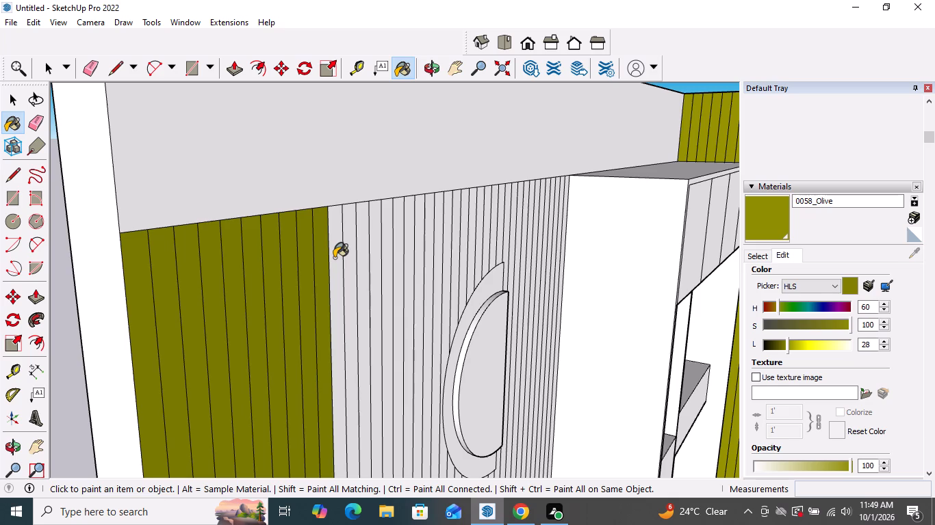
{"action": "left_click", "coordinate": [334, 257]}
{"action": "left_click", "coordinate": [344, 256]}
{"action": "left_click", "coordinate": [361, 255]}
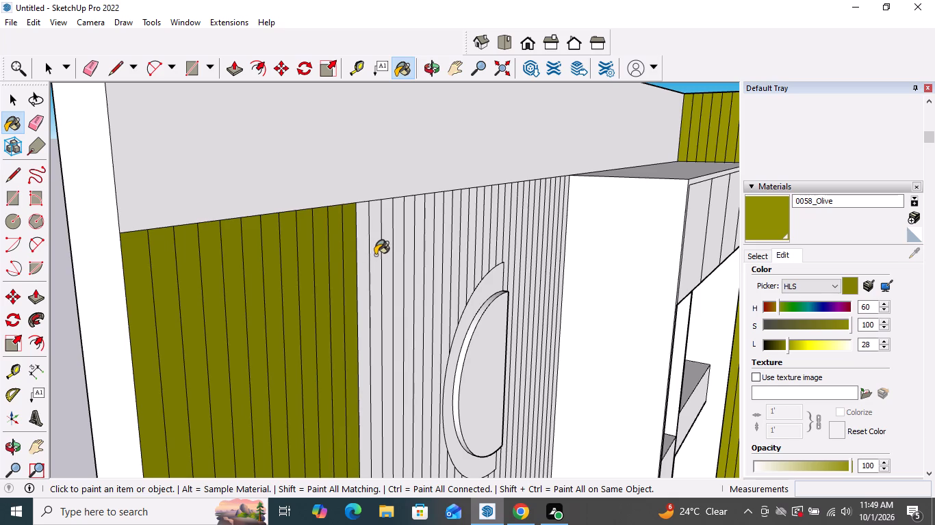
{"action": "left_click", "coordinate": [375, 255]}
{"action": "left_click", "coordinate": [386, 254]}
{"action": "left_click", "coordinate": [396, 254]}
{"action": "left_click", "coordinate": [411, 250]}
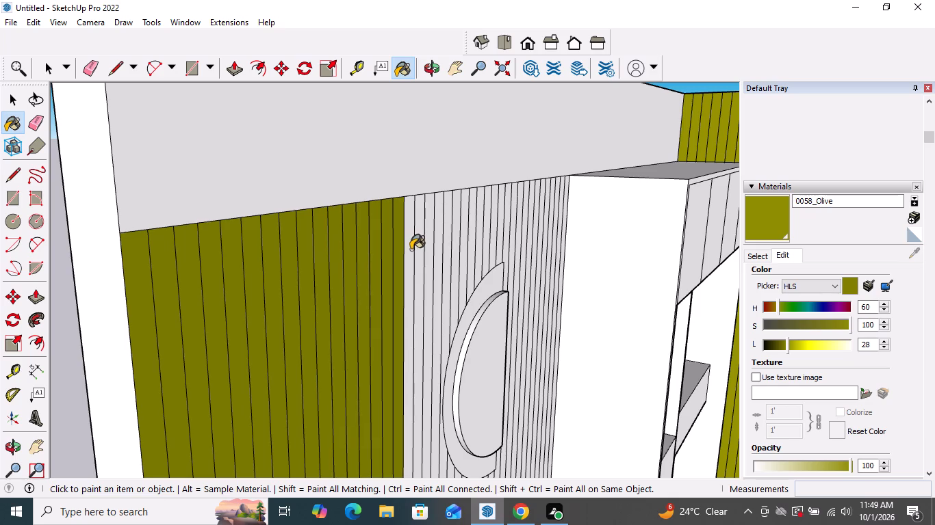
Paint scattered wall slats above and beside the top of the half-round frame with 0058_Olive.
{"action": "left_click_drag", "start_coordinate": [417, 249], "coordinate": [425, 249]}
{"action": "left_click", "coordinate": [434, 248]}
{"action": "left_click", "coordinate": [446, 246]}
{"action": "left_click", "coordinate": [451, 245]}
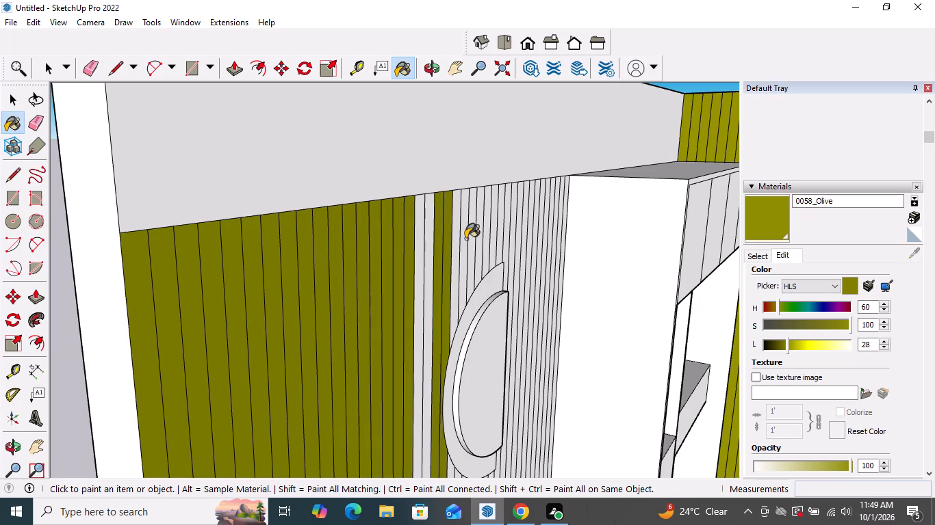
{"action": "left_click", "coordinate": [466, 239]}
{"action": "left_click", "coordinate": [471, 239]}
{"action": "left_click_drag", "start_coordinate": [485, 238], "coordinate": [493, 238]}
{"action": "left_click", "coordinate": [496, 237]}
{"action": "left_click", "coordinate": [524, 237]}
{"action": "left_click_drag", "start_coordinate": [527, 236], "coordinate": [545, 231]}
{"action": "left_click", "coordinate": [545, 230]}
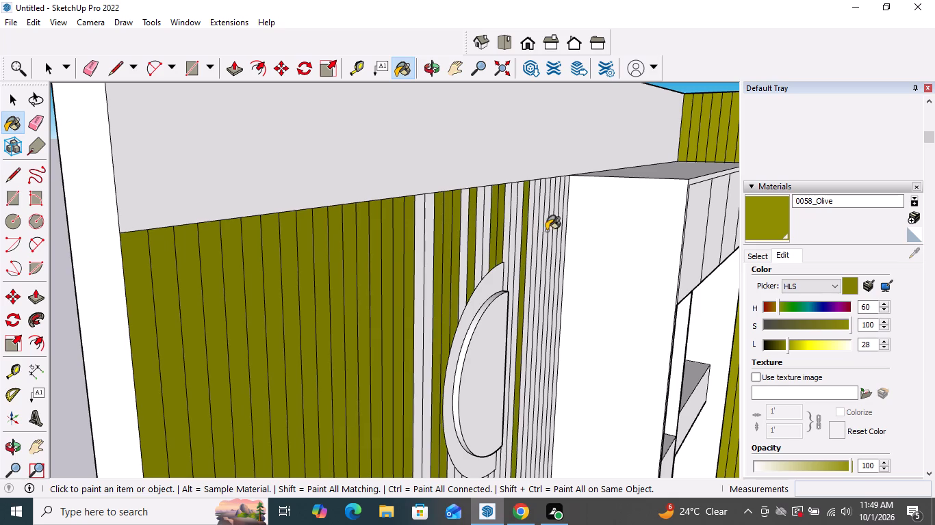
Fill the unpainted slats between the olive area and the half-round frame's upper curve with 0058_Olive.
{"action": "scroll", "coordinate": [431, 228], "scroll_direction": "up", "scroll_amount": 4}
{"action": "left_click", "coordinate": [411, 229]}
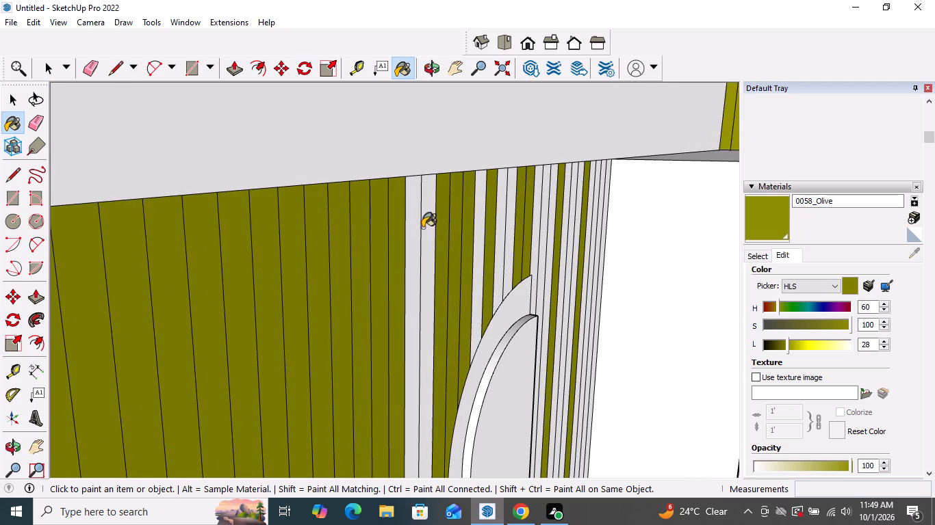
{"action": "left_click_drag", "start_coordinate": [422, 227], "coordinate": [435, 226]}
{"action": "left_click", "coordinate": [481, 229]}
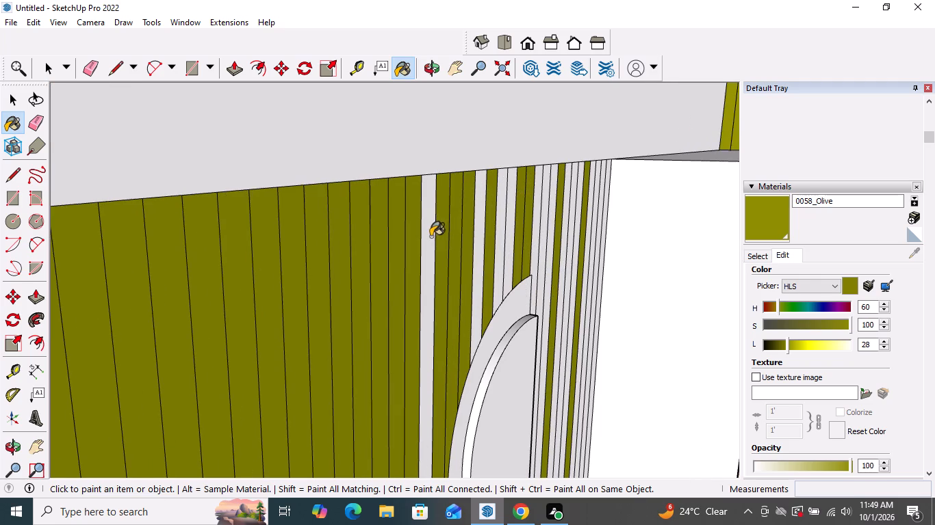
{"action": "left_click", "coordinate": [430, 237]}
{"action": "scroll", "coordinate": [503, 221], "scroll_direction": "up", "scroll_amount": 4}
{"action": "left_click", "coordinate": [500, 221]}
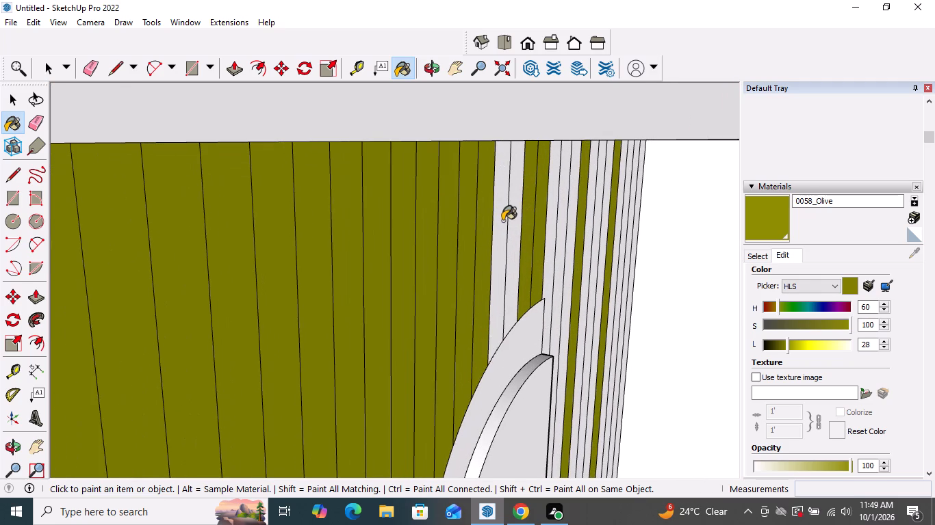
{"action": "left_click", "coordinate": [511, 219]}
Paint the slats running past the half-round frame's straight edge with 0058_Olive.
{"action": "scroll", "coordinate": [362, 278], "scroll_direction": "down", "scroll_amount": 6}
{"action": "scroll", "coordinate": [533, 189], "scroll_direction": "up", "scroll_amount": 5}
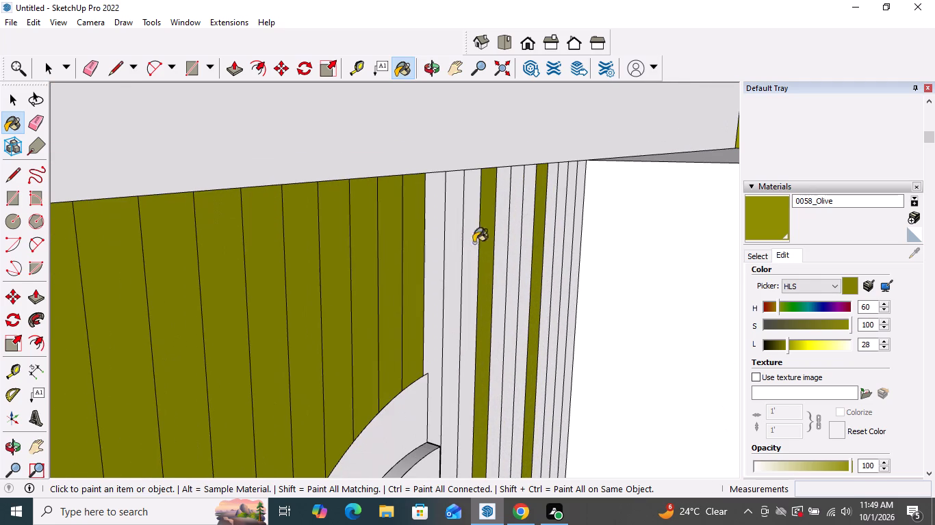
{"action": "left_click_drag", "start_coordinate": [437, 243], "coordinate": [448, 243]}
{"action": "left_click_drag", "start_coordinate": [437, 243], "coordinate": [448, 245]}
{"action": "left_click", "coordinate": [472, 244]}
{"action": "left_click_drag", "start_coordinate": [431, 252], "coordinate": [446, 251]}
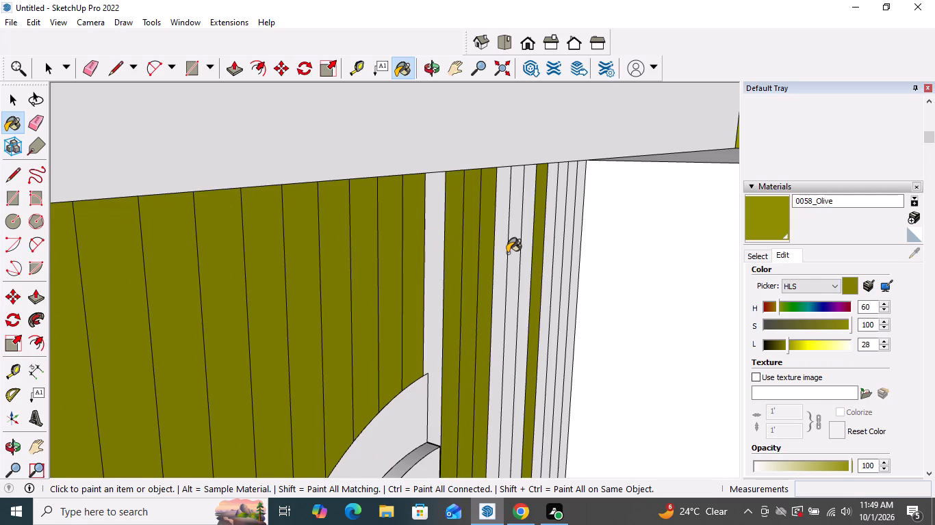
{"action": "left_click", "coordinate": [437, 251]}
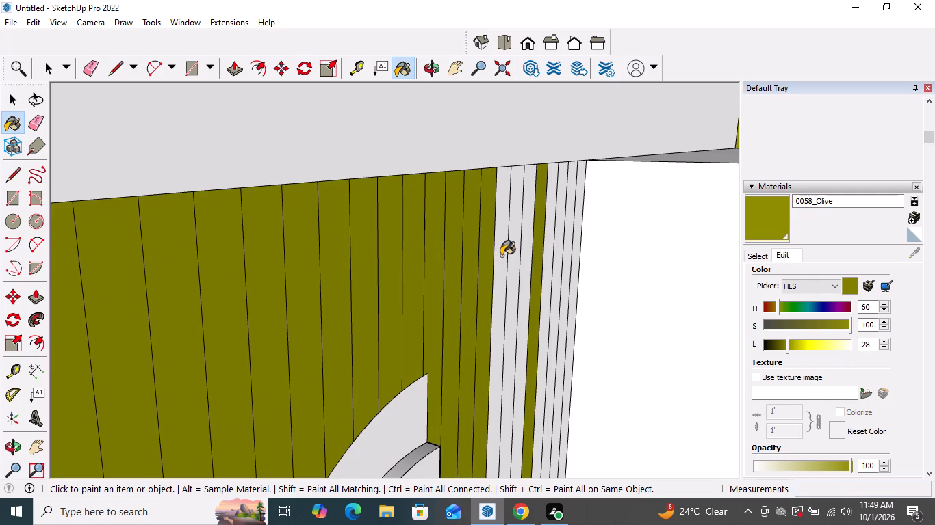
{"action": "left_click", "coordinate": [501, 256]}
{"action": "left_click", "coordinate": [511, 252]}
{"action": "left_click", "coordinate": [528, 252]}
Paint the remaining narrow wall slats next to the shelving unit's side panel with 0058_Olive.
{"action": "scroll", "coordinate": [578, 250], "scroll_direction": "up", "scroll_amount": 2}
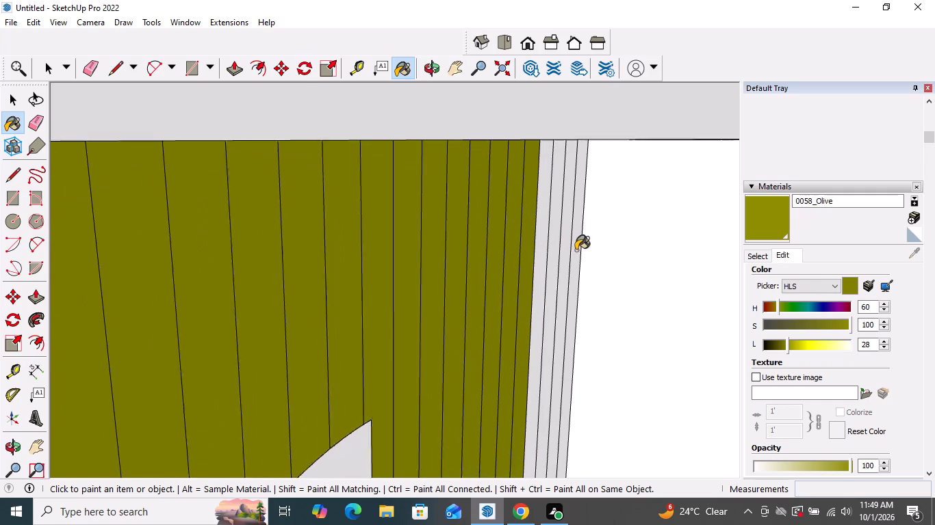
{"action": "scroll", "coordinate": [576, 250], "scroll_direction": "up", "scroll_amount": 2}
{"action": "left_click_drag", "start_coordinate": [530, 245], "coordinate": [536, 246]}
{"action": "left_click", "coordinate": [545, 246]}
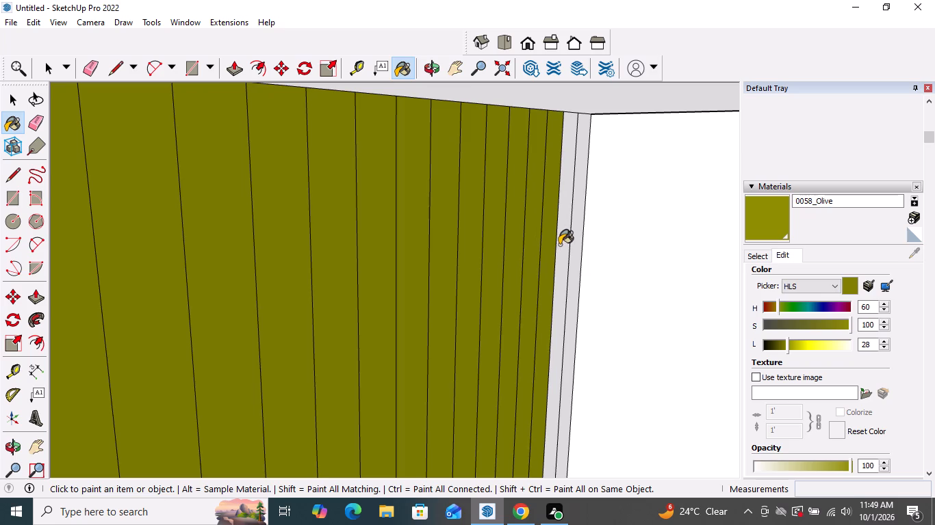
{"action": "left_click_drag", "start_coordinate": [559, 244], "coordinate": [567, 244]}
{"action": "left_click_drag", "start_coordinate": [572, 245], "coordinate": [580, 245]}
Paint the short slats between the half-round frame's bottom and the low cabinet with 0058_Olive.
{"action": "scroll", "coordinate": [554, 232], "scroll_direction": "down", "scroll_amount": 6}
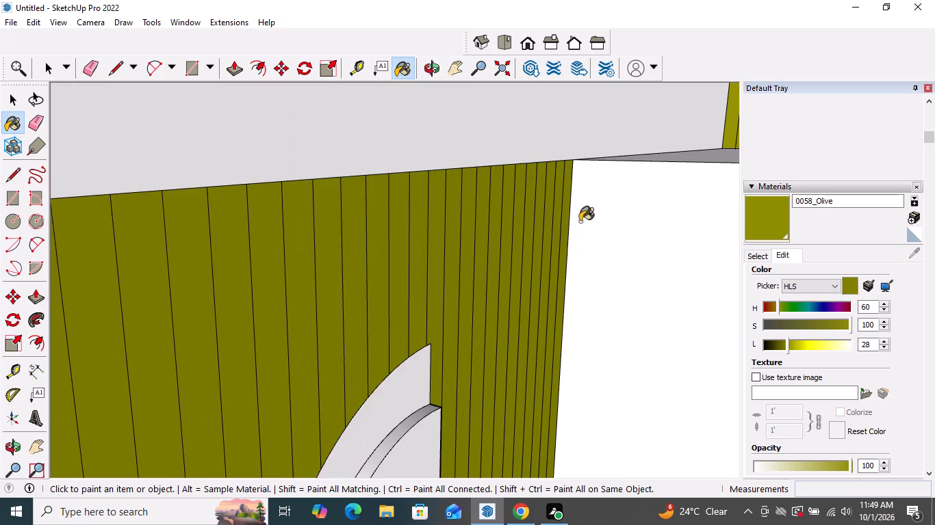
{"action": "scroll", "coordinate": [565, 219], "scroll_direction": "down", "scroll_amount": 10}
{"action": "scroll", "coordinate": [480, 182], "scroll_direction": "down", "scroll_amount": 4}
{"action": "scroll", "coordinate": [515, 379], "scroll_direction": "up", "scroll_amount": 5}
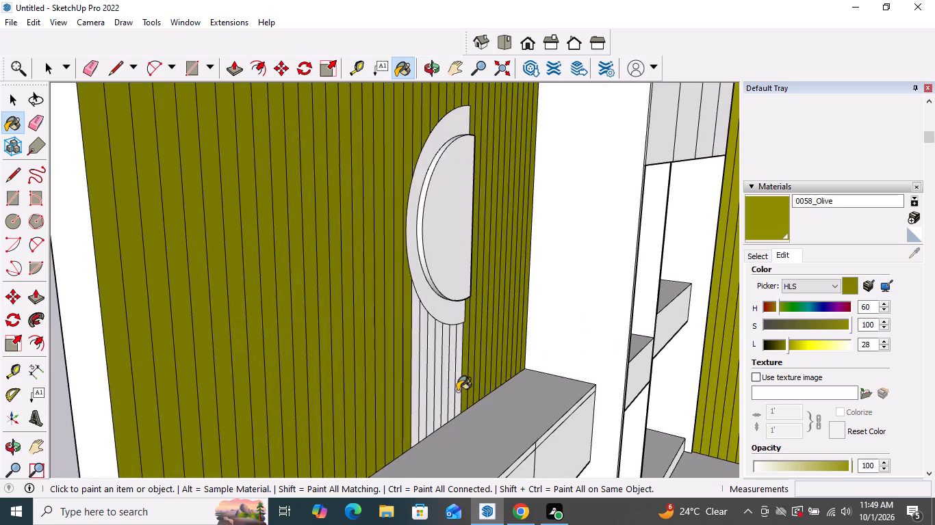
{"action": "scroll", "coordinate": [450, 392], "scroll_direction": "up", "scroll_amount": 5}
{"action": "scroll", "coordinate": [370, 405], "scroll_direction": "up", "scroll_amount": 5}
{"action": "left_click_drag", "start_coordinate": [396, 393], "coordinate": [409, 395]}
{"action": "left_click", "coordinate": [422, 395]}
{"action": "left_click", "coordinate": [441, 392]}
{"action": "left_click", "coordinate": [459, 392]}
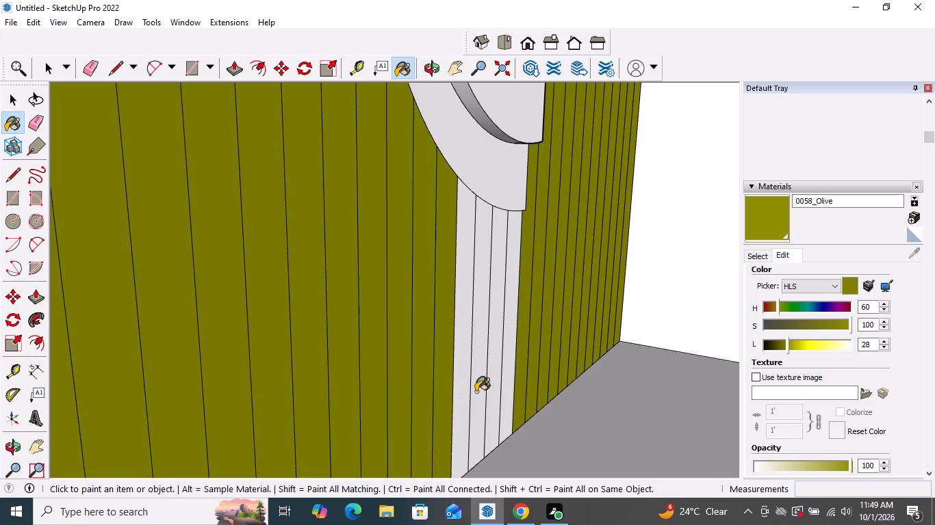
{"action": "left_click", "coordinate": [476, 391]}
{"action": "left_click_drag", "start_coordinate": [488, 387], "coordinate": [501, 387]}
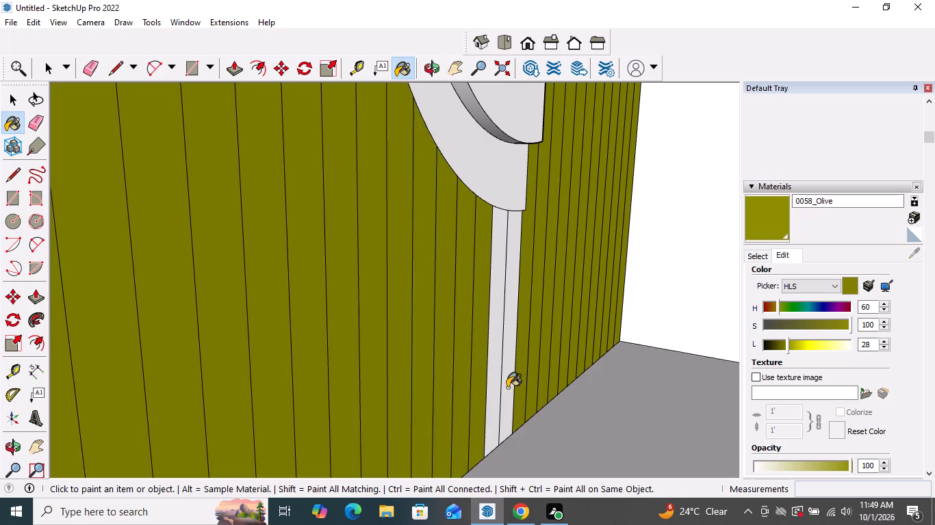
{"action": "left_click", "coordinate": [507, 388]}
{"action": "left_click", "coordinate": [493, 392]}
Paint the first nine slats on the bed base's nightstand side with 0058_Olive, starting at the foot-end corner.
{"action": "scroll", "coordinate": [486, 291], "scroll_direction": "down", "scroll_amount": 5}
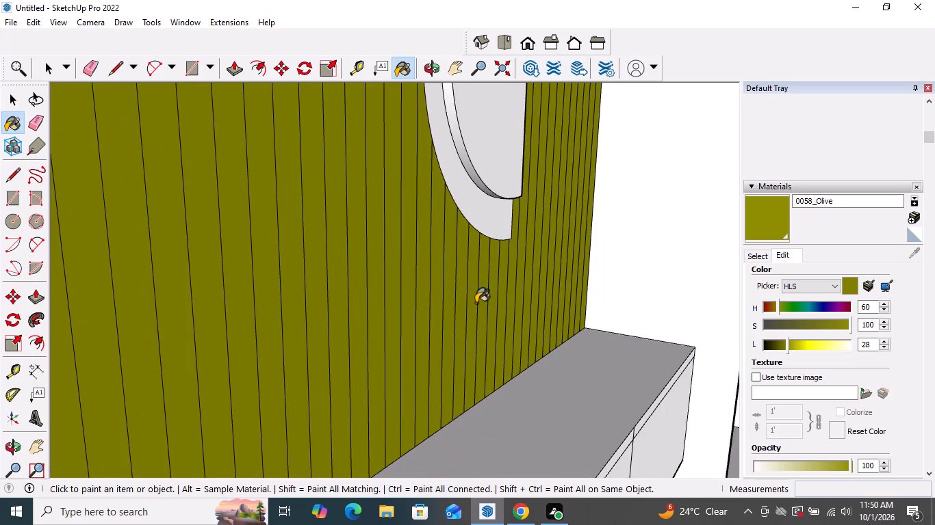
{"action": "scroll", "coordinate": [476, 303], "scroll_direction": "down", "scroll_amount": 2}
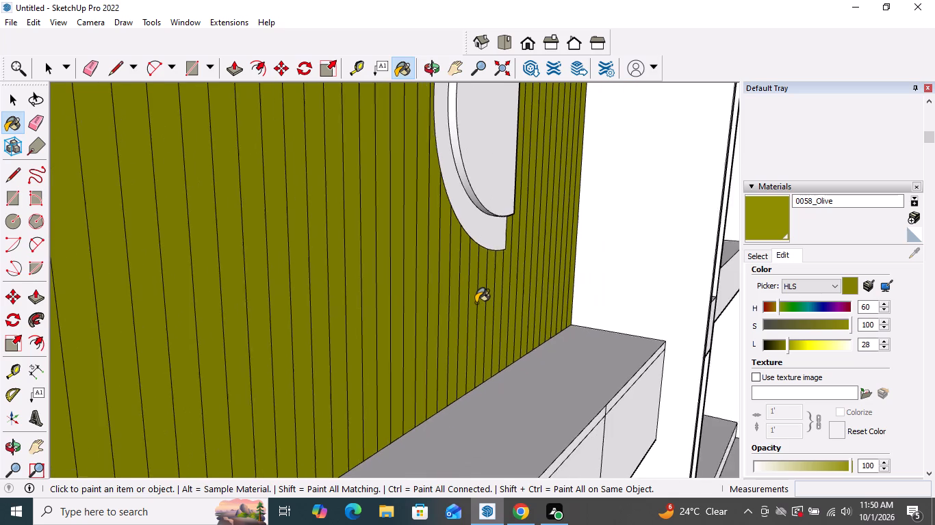
{"action": "scroll", "coordinate": [476, 303], "scroll_direction": "down", "scroll_amount": 13}
{"action": "scroll", "coordinate": [403, 285], "scroll_direction": "down", "scroll_amount": 9}
{"action": "middle_click_drag", "start_coordinate": [622, 387], "coordinate": [431, 363]}
{"action": "scroll", "coordinate": [519, 404], "scroll_direction": "up", "scroll_amount": 5}
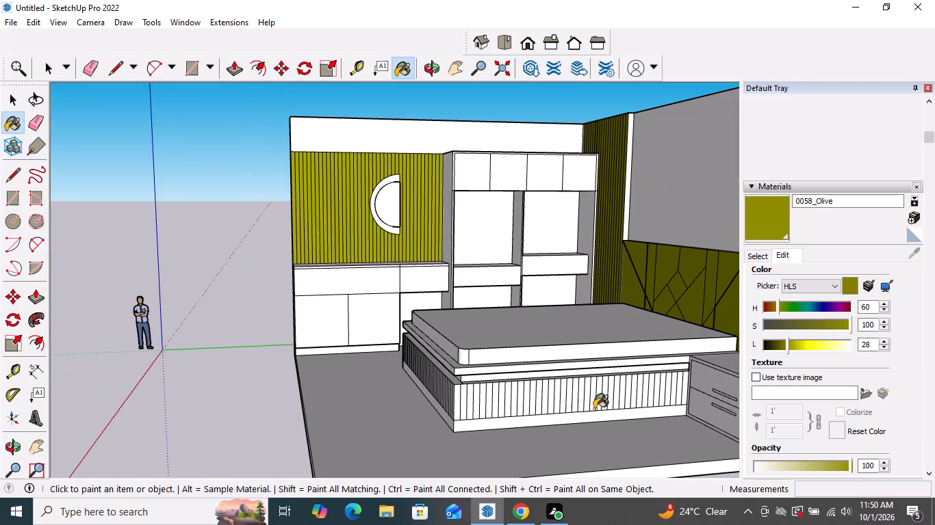
{"action": "scroll", "coordinate": [591, 418], "scroll_direction": "up", "scroll_amount": 5}
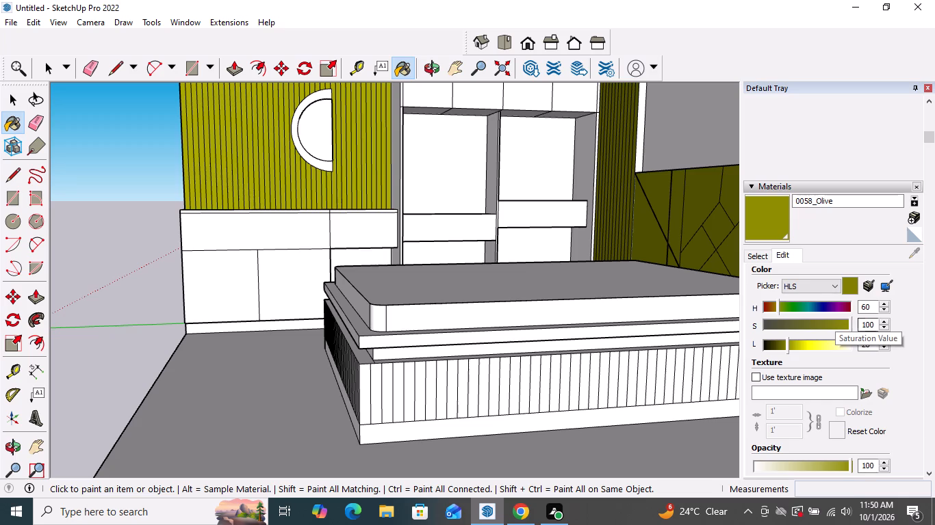
{"action": "left_click", "coordinate": [364, 403]}
{"action": "left_click", "coordinate": [374, 399]}
{"action": "left_click", "coordinate": [386, 394]}
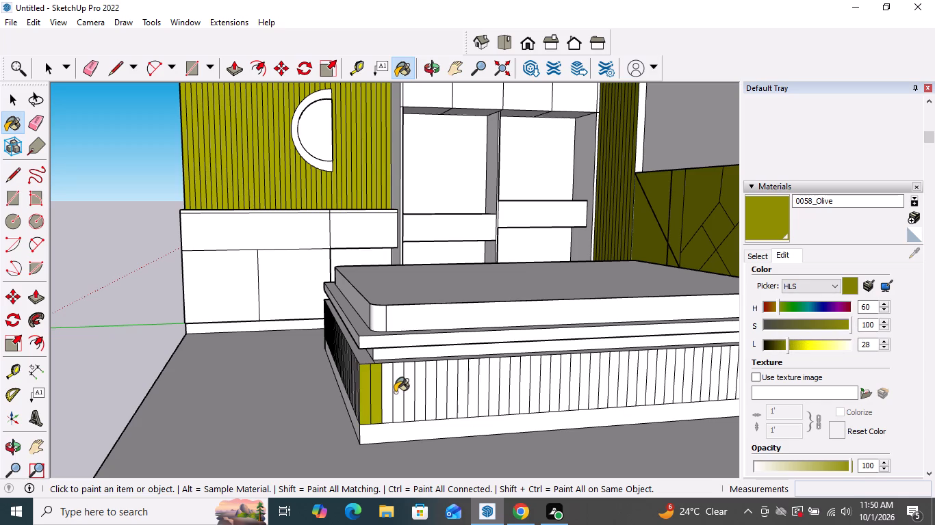
{"action": "left_click", "coordinate": [395, 392]}
{"action": "left_click", "coordinate": [411, 398]}
{"action": "left_click", "coordinate": [417, 398]}
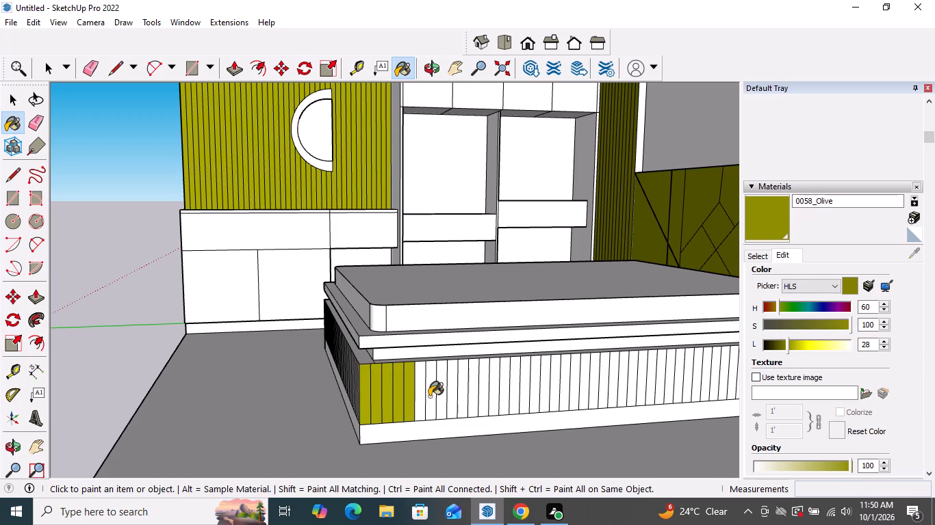
{"action": "left_click", "coordinate": [429, 396]}
{"action": "left_click_drag", "start_coordinate": [439, 396], "coordinate": [449, 396]}
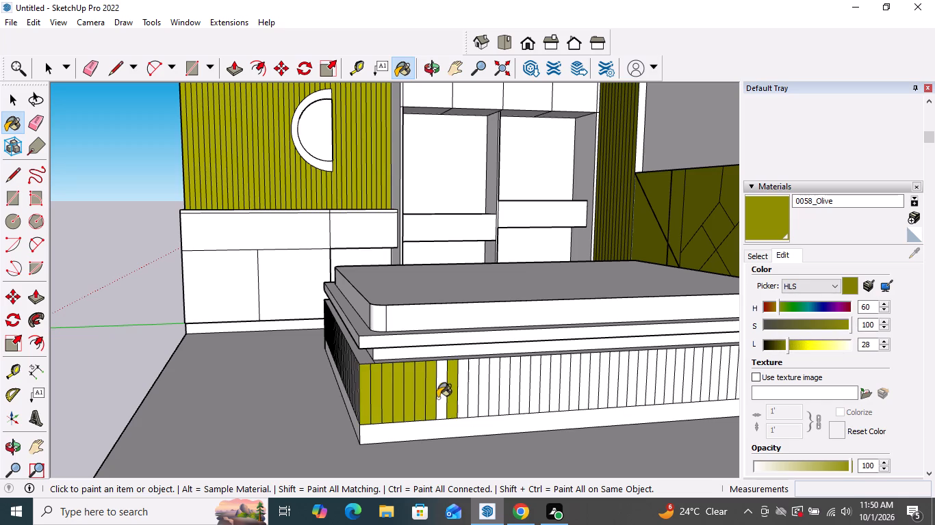
{"action": "left_click", "coordinate": [442, 398]}
Continue painting the bed base's side slats with 0058_Olive from the foot end toward the middle.
{"action": "scroll", "coordinate": [679, 389], "scroll_direction": "up", "scroll_amount": 5}
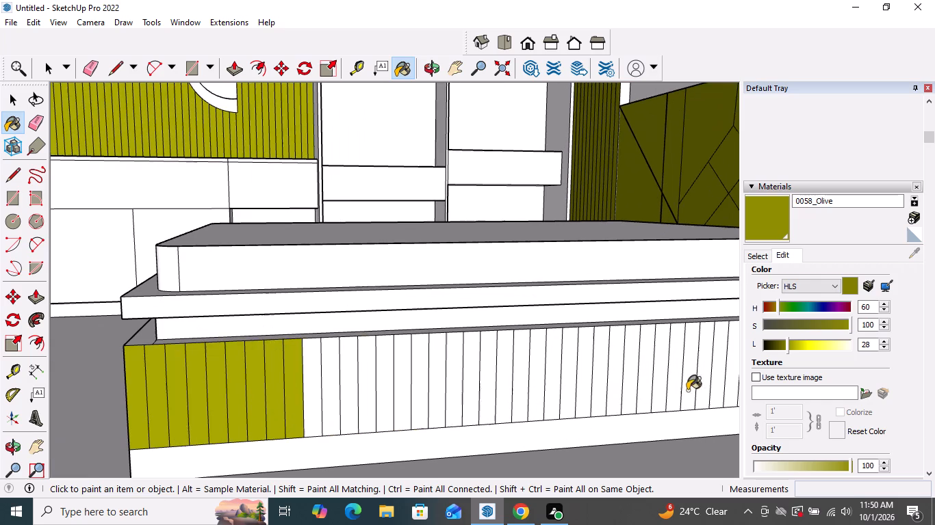
{"action": "left_click_drag", "start_coordinate": [313, 405], "coordinate": [324, 406]}
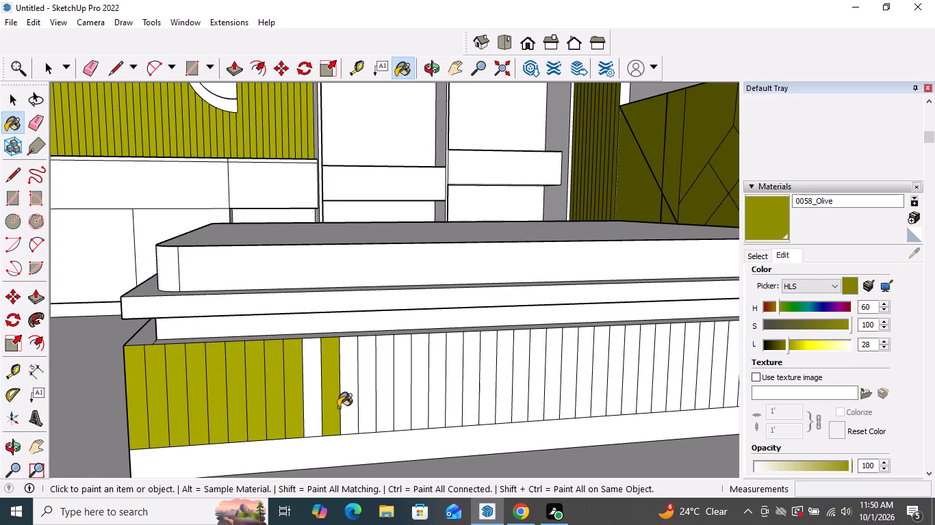
{"action": "left_click_drag", "start_coordinate": [309, 406], "coordinate": [322, 407]}
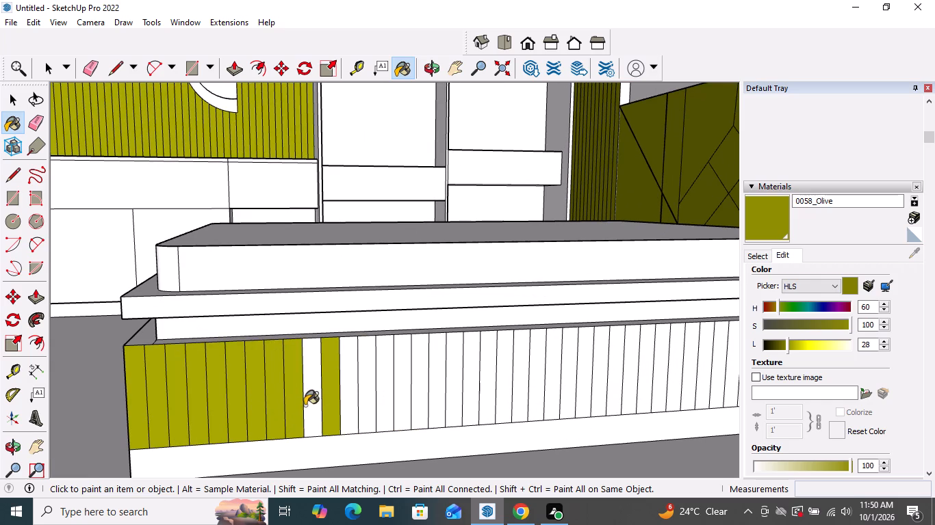
{"action": "left_click", "coordinate": [305, 405]}
{"action": "left_click", "coordinate": [344, 401]}
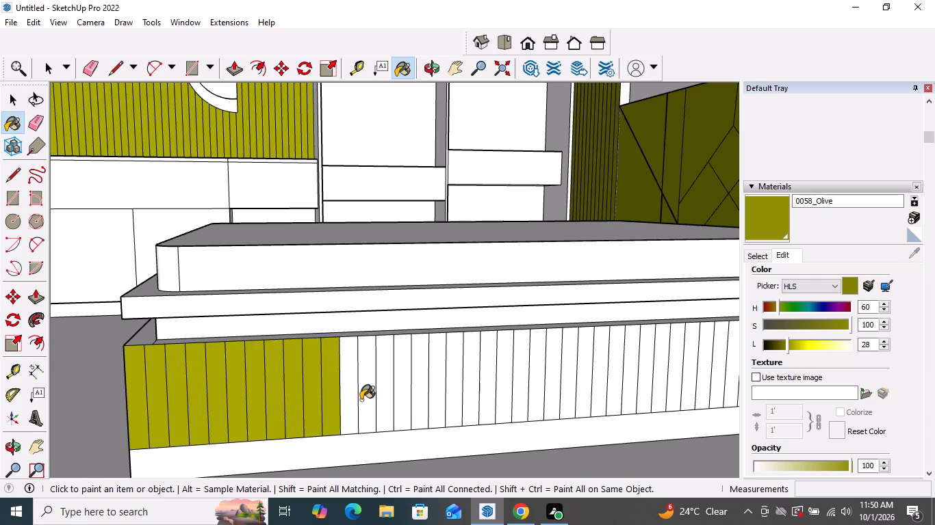
{"action": "left_click", "coordinate": [361, 399]}
{"action": "left_click", "coordinate": [379, 395]}
{"action": "left_click_drag", "start_coordinate": [396, 396], "coordinate": [404, 396]}
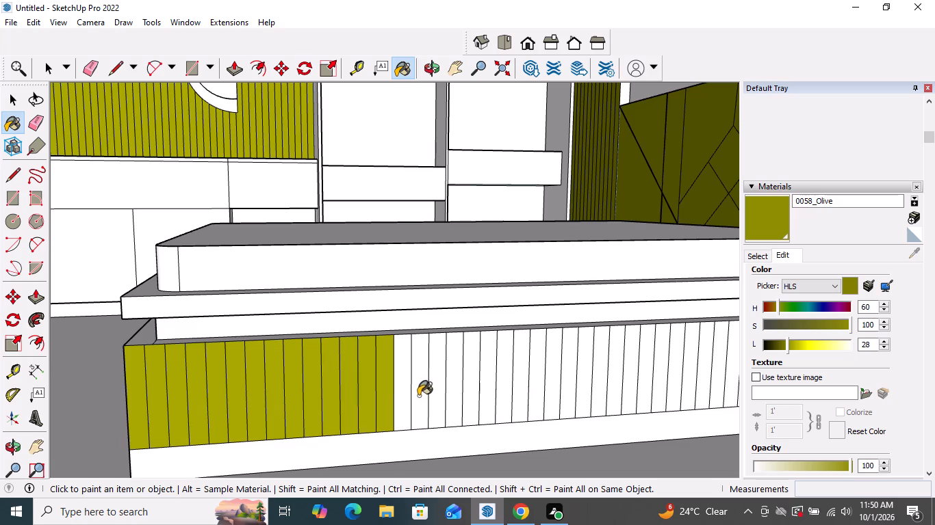
{"action": "left_click", "coordinate": [418, 396]}
{"action": "double_click", "coordinate": [433, 398]}
{"action": "left_click_drag", "start_coordinate": [445, 399], "coordinate": [463, 399]}
{"action": "left_click_drag", "start_coordinate": [466, 399], "coordinate": [473, 400]}
{"action": "left_click", "coordinate": [499, 406]}
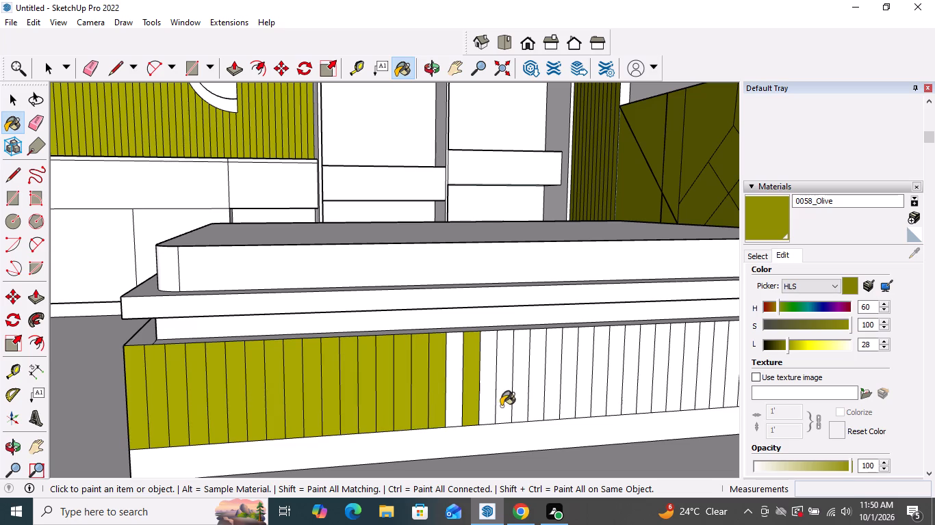
Paint more bed base side slats with 0058_Olive from the middle toward the nightstand.
{"action": "left_click_drag", "start_coordinate": [503, 406], "coordinate": [515, 406]}
{"action": "left_click_drag", "start_coordinate": [528, 409], "coordinate": [541, 412]}
{"action": "left_click_drag", "start_coordinate": [541, 412], "coordinate": [554, 408]}
{"action": "double_click", "coordinate": [561, 407]}
{"action": "left_click_drag", "start_coordinate": [565, 407], "coordinate": [572, 407]}
{"action": "left_click_drag", "start_coordinate": [602, 412], "coordinate": [609, 415]}
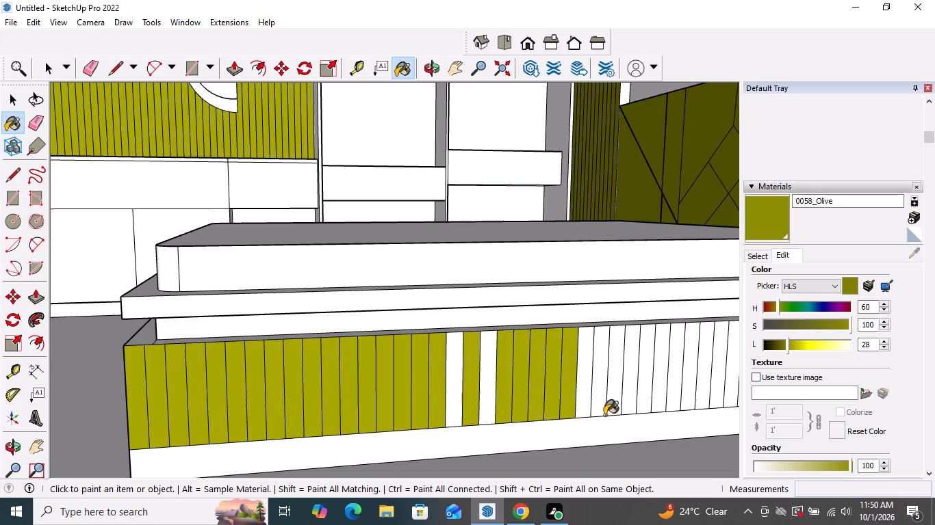
{"action": "left_click", "coordinate": [586, 400]}
{"action": "left_click", "coordinate": [593, 394]}
{"action": "left_click", "coordinate": [600, 389]}
{"action": "left_click", "coordinate": [604, 387]}
{"action": "double_click", "coordinate": [620, 384]}
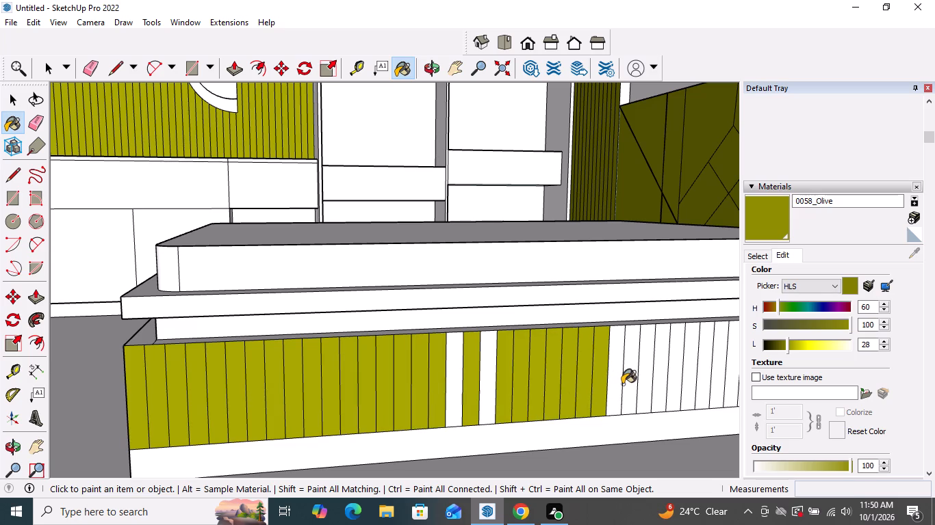
{"action": "left_click_drag", "start_coordinate": [635, 381], "coordinate": [670, 377]}
{"action": "left_click", "coordinate": [683, 373]}
{"action": "left_click", "coordinate": [687, 373]}
Fill the skipped slats among the painted section of the bed base's side with 0058_Olive.
{"action": "left_click", "coordinate": [483, 399]}
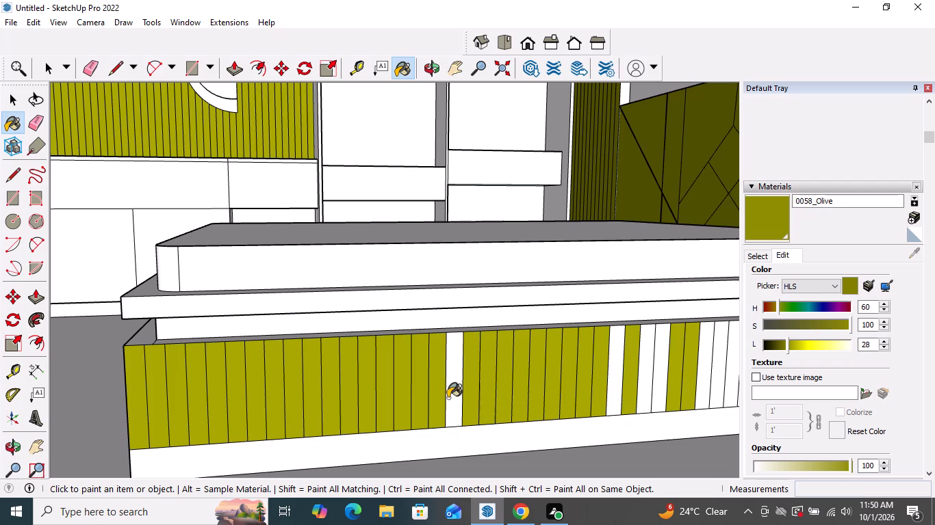
{"action": "left_click_drag", "start_coordinate": [448, 398], "coordinate": [461, 398]}
{"action": "left_click", "coordinate": [612, 383]}
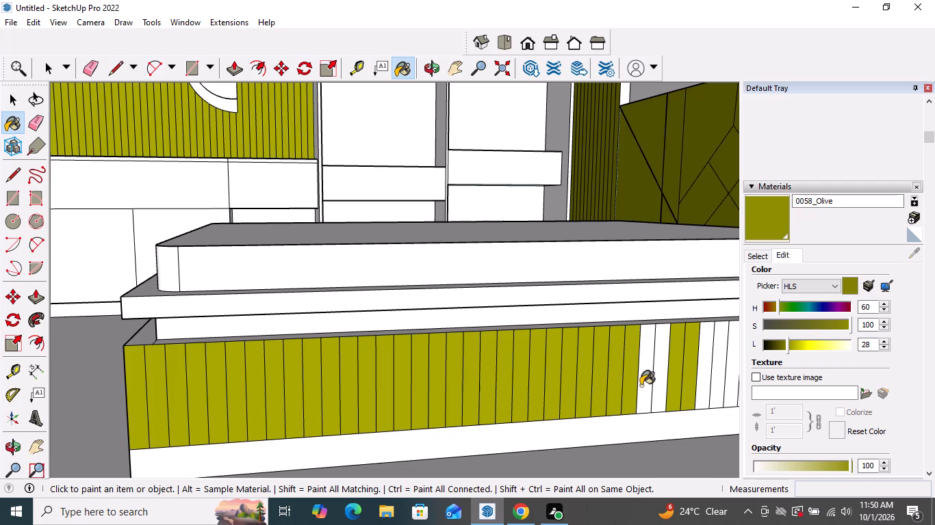
{"action": "left_click_drag", "start_coordinate": [643, 385], "coordinate": [650, 384]}
{"action": "left_click", "coordinate": [662, 384]}
Paint the remaining white slats on the bed base's side next to the nightstand with 0058_Olive.
{"action": "scroll", "coordinate": [204, 414], "scroll_direction": "down", "scroll_amount": 5}
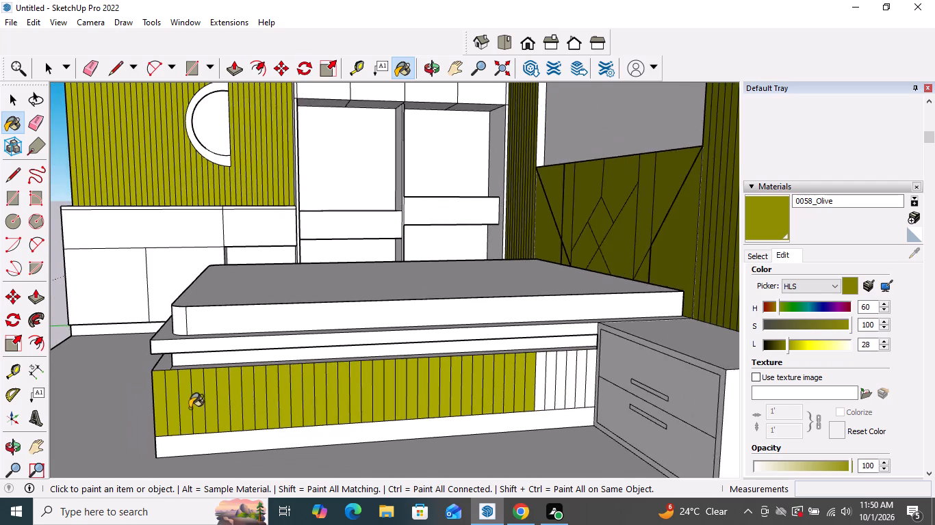
{"action": "scroll", "coordinate": [190, 408], "scroll_direction": "down", "scroll_amount": 3}
{"action": "scroll", "coordinate": [459, 402], "scroll_direction": "up", "scroll_amount": 9}
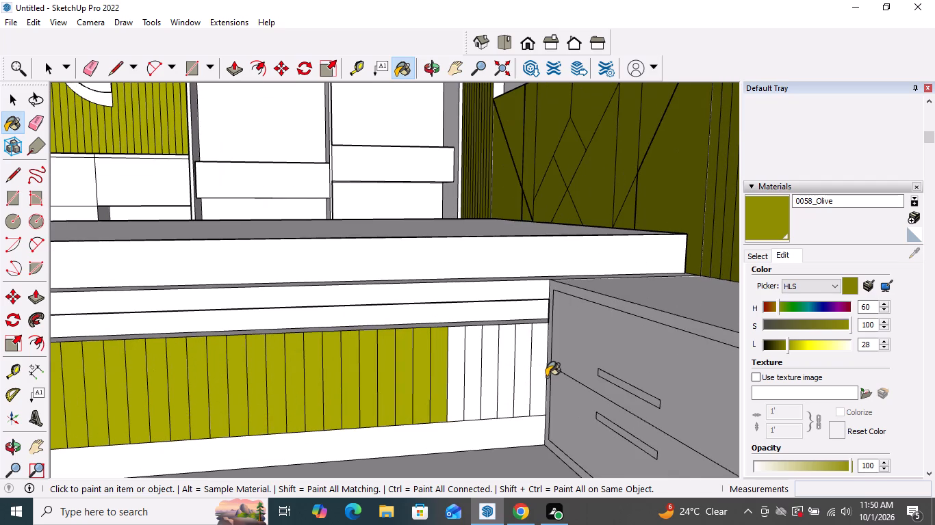
{"action": "left_click_drag", "start_coordinate": [546, 377], "coordinate": [547, 383]}
{"action": "left_click", "coordinate": [526, 390]}
{"action": "left_click", "coordinate": [507, 395]}
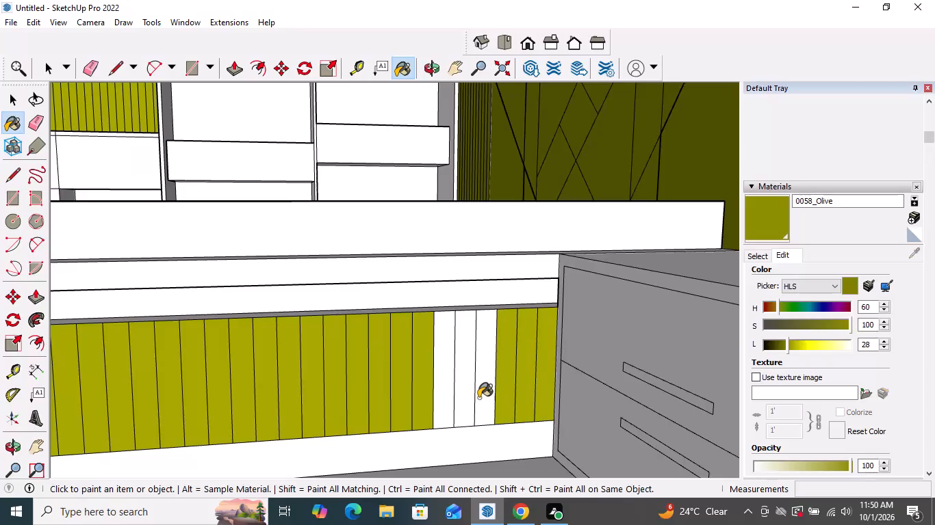
{"action": "left_click", "coordinate": [483, 397]}
{"action": "left_click", "coordinate": [460, 399]}
{"action": "left_click_drag", "start_coordinate": [442, 402], "coordinate": [495, 405]}
{"action": "scroll", "coordinate": [529, 397], "scroll_direction": "down", "scroll_amount": 2}
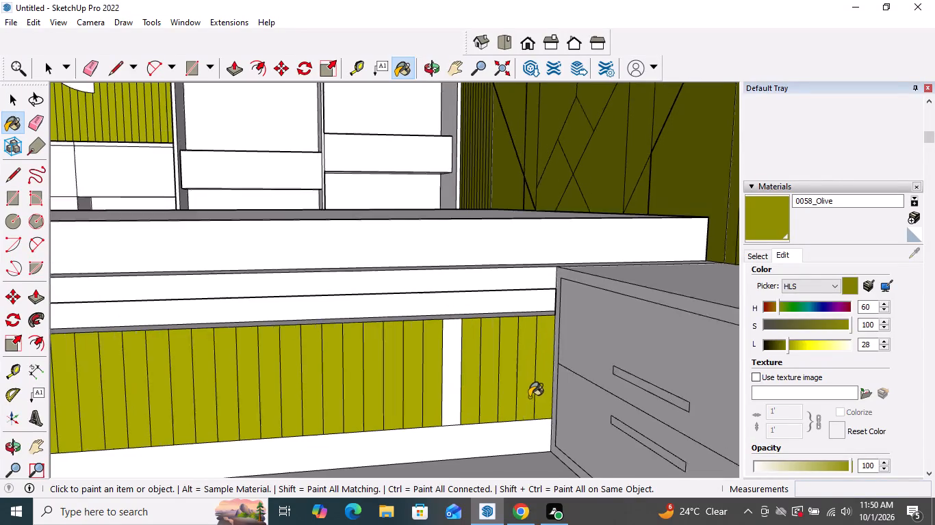
{"action": "scroll", "coordinate": [529, 397], "scroll_direction": "down", "scroll_amount": 1}
{"action": "left_click", "coordinate": [463, 391]}
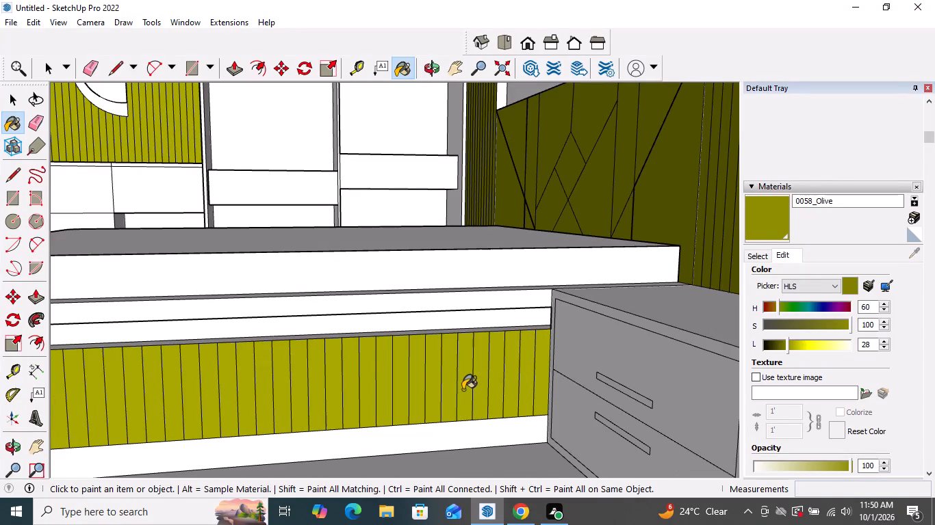
Paint the first four slats on the bed base's foot end with 0058_Olive, starting at the corner facing the shelving.
{"action": "scroll", "coordinate": [554, 336], "scroll_direction": "down", "scroll_amount": 10}
{"action": "middle_click_drag", "start_coordinate": [278, 368], "coordinate": [546, 329]}
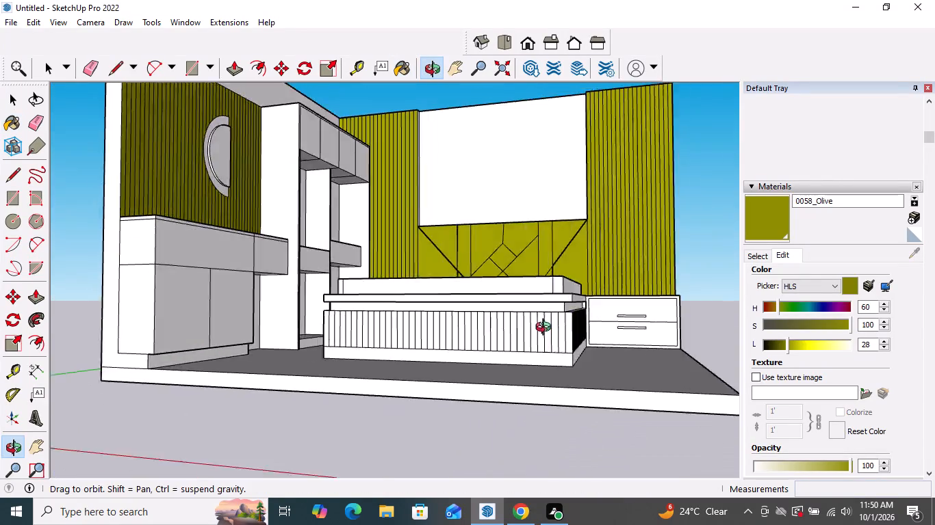
{"action": "middle_click_drag", "start_coordinate": [546, 329], "coordinate": [598, 333]}
{"action": "scroll", "coordinate": [331, 340], "scroll_direction": "up", "scroll_amount": 4}
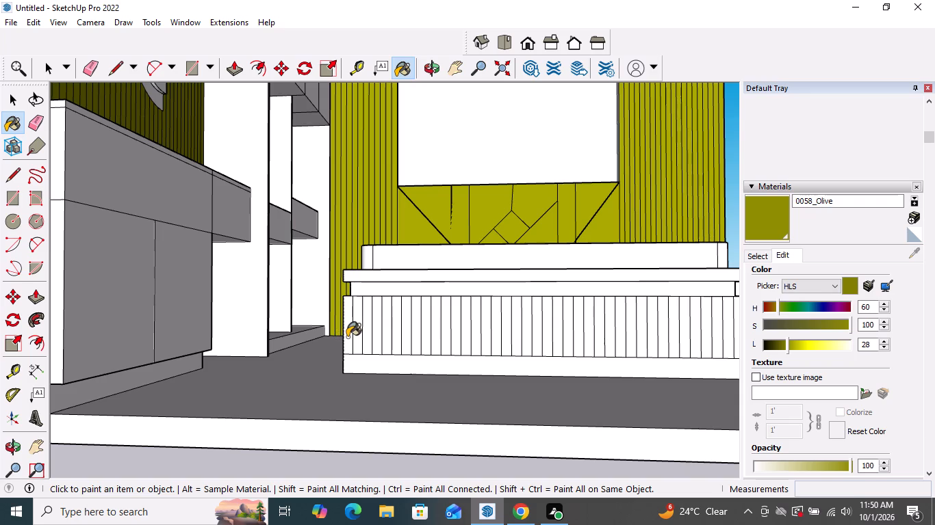
{"action": "left_click", "coordinate": [347, 336]}
{"action": "left_click", "coordinate": [356, 334]}
{"action": "left_click", "coordinate": [366, 332]}
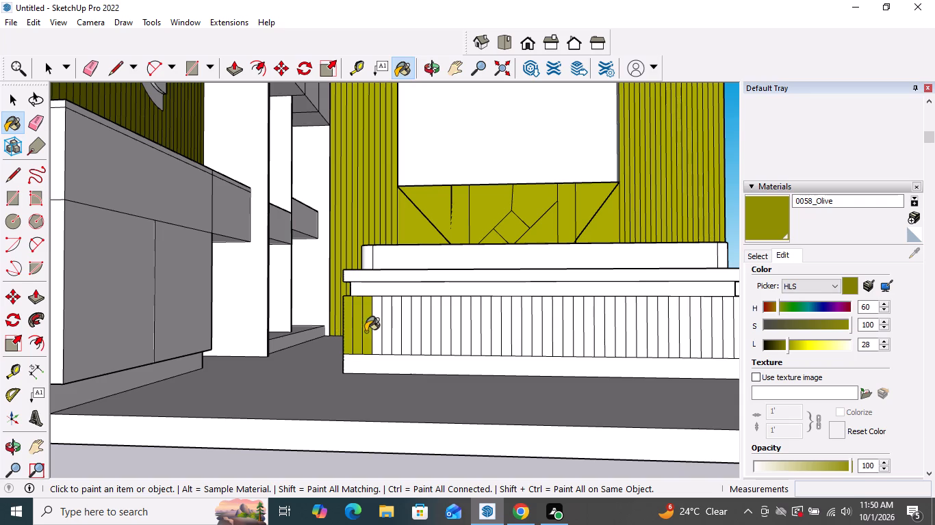
{"action": "left_click", "coordinate": [376, 329]}
Paint the next nine foot-end slats of the bed base with 0058_Olive, working toward the middle.
{"action": "scroll", "coordinate": [335, 336], "scroll_direction": "up", "scroll_amount": 4}
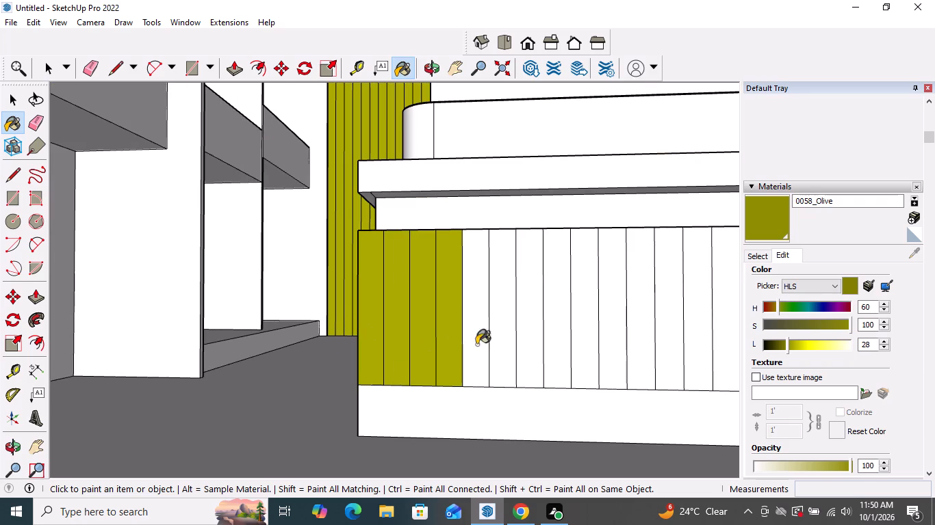
{"action": "left_click", "coordinate": [472, 341]}
{"action": "left_click", "coordinate": [496, 336]}
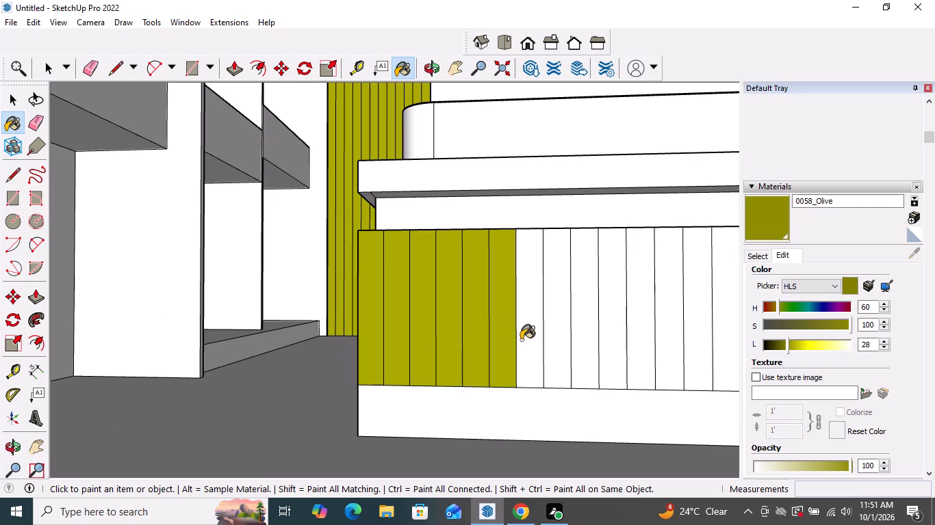
{"action": "left_click_drag", "start_coordinate": [522, 340], "coordinate": [533, 344]}
{"action": "left_click", "coordinate": [564, 344]}
{"action": "left_click_drag", "start_coordinate": [582, 345], "coordinate": [595, 347]}
{"action": "left_click_drag", "start_coordinate": [602, 347], "coordinate": [611, 346]}
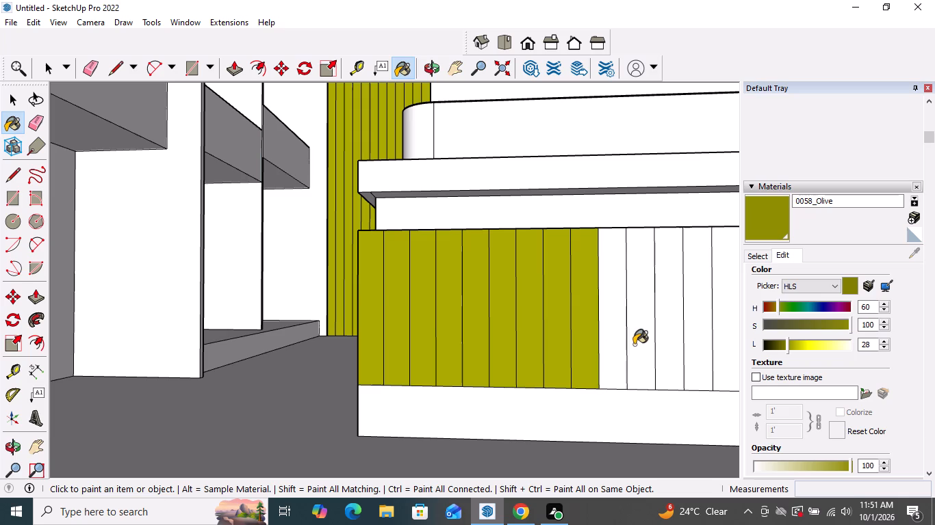
{"action": "left_click_drag", "start_coordinate": [635, 344], "coordinate": [644, 344]}
{"action": "left_click", "coordinate": [678, 347]}
{"action": "left_click", "coordinate": [690, 344]}
Continue painting the bed base's foot-end slats with 0058_Olive from the painted section onward, including the skipped slat.
{"action": "scroll", "coordinate": [427, 377], "scroll_direction": "down", "scroll_amount": 5}
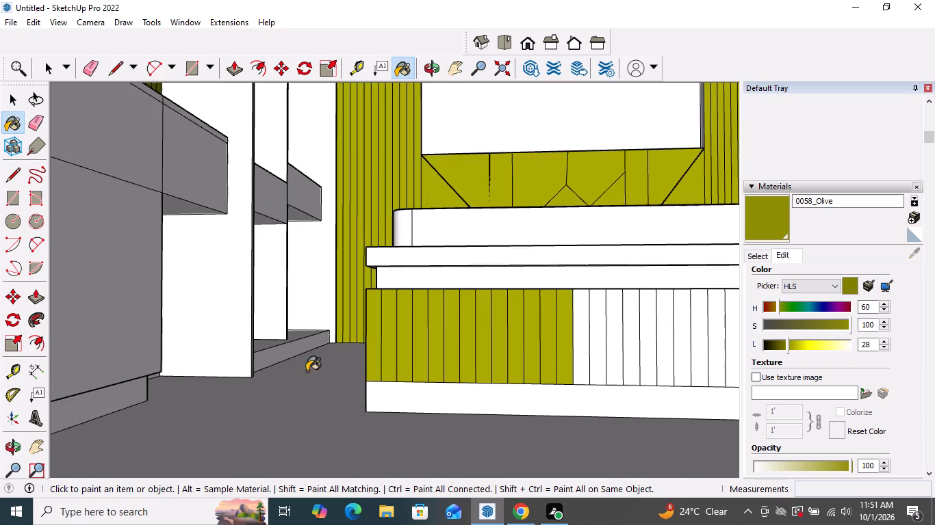
{"action": "scroll", "coordinate": [297, 370], "scroll_direction": "down", "scroll_amount": 8}
{"action": "scroll", "coordinate": [526, 368], "scroll_direction": "up", "scroll_amount": 10}
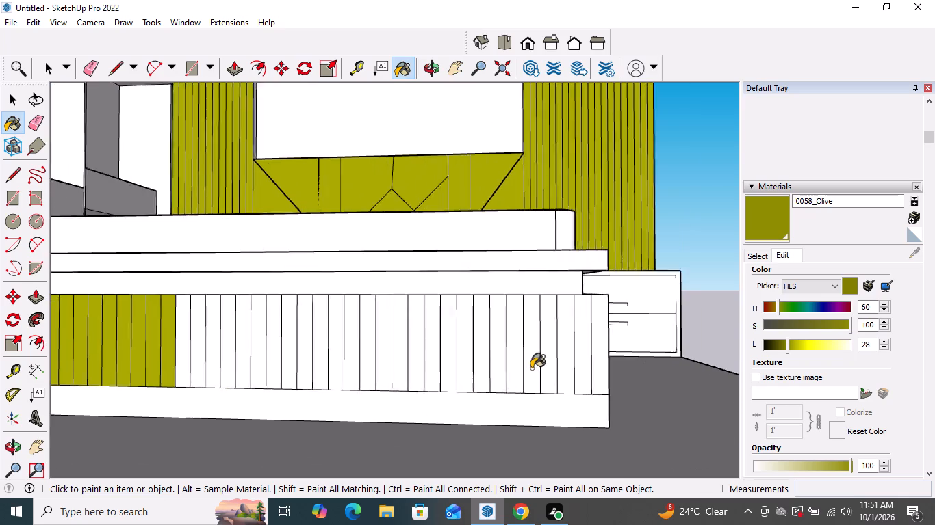
{"action": "scroll", "coordinate": [531, 368], "scroll_direction": "up", "scroll_amount": 4}
{"action": "scroll", "coordinate": [137, 381], "scroll_direction": "down", "scroll_amount": 5}
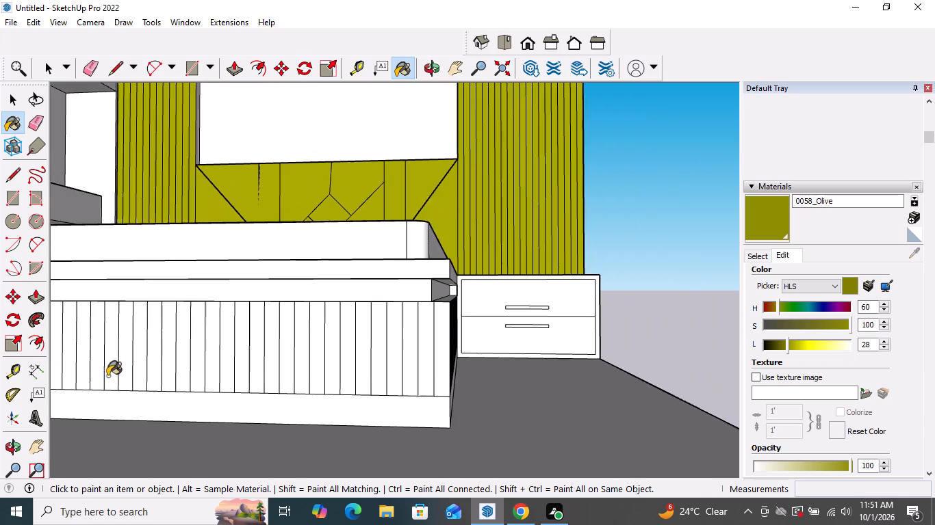
{"action": "scroll", "coordinate": [103, 378], "scroll_direction": "down", "scroll_amount": 3}
{"action": "left_click", "coordinate": [66, 371]}
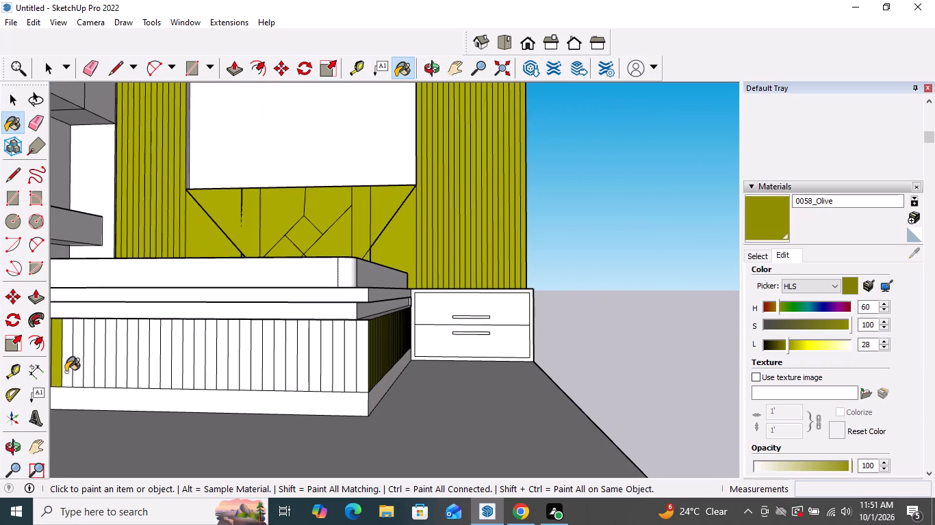
{"action": "left_click", "coordinate": [77, 367]}
{"action": "left_click", "coordinate": [88, 368]}
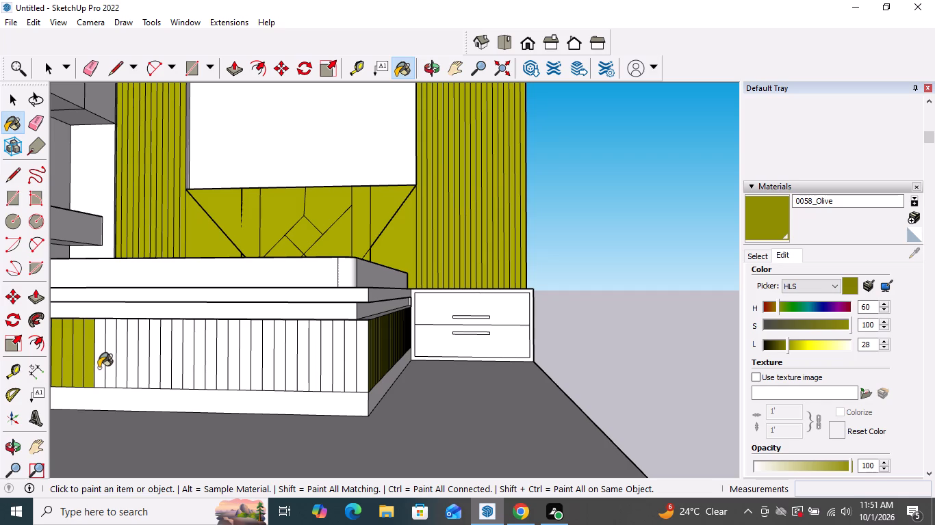
{"action": "left_click_drag", "start_coordinate": [103, 367], "coordinate": [113, 368]}
{"action": "left_click", "coordinate": [100, 368]}
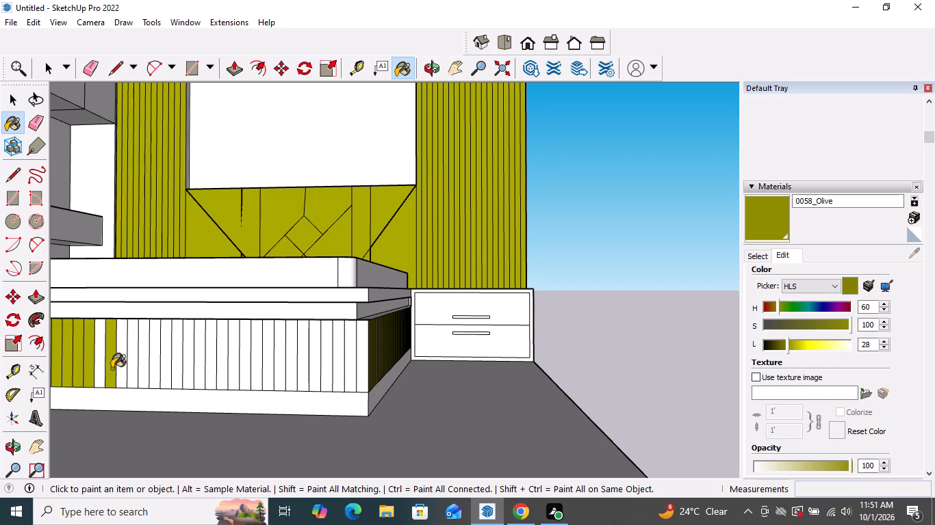
{"action": "left_click", "coordinate": [121, 368]}
{"action": "left_click", "coordinate": [133, 368]}
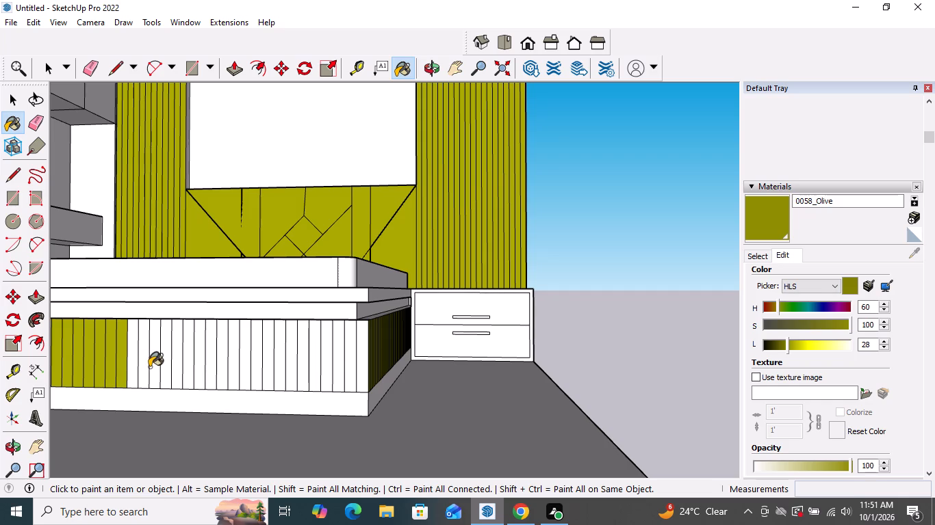
Paint more slats in the middle of the bed base's foot end with 0058_Olive, filling the skipped one.
{"action": "left_click", "coordinate": [149, 367]}
{"action": "left_click_drag", "start_coordinate": [143, 369], "coordinate": [150, 371]}
{"action": "left_click", "coordinate": [152, 371]}
{"action": "left_click_drag", "start_coordinate": [142, 369], "coordinate": [153, 373]}
{"action": "scroll", "coordinate": [139, 366], "scroll_direction": "up", "scroll_amount": 8}
{"action": "left_click", "coordinate": [148, 368]}
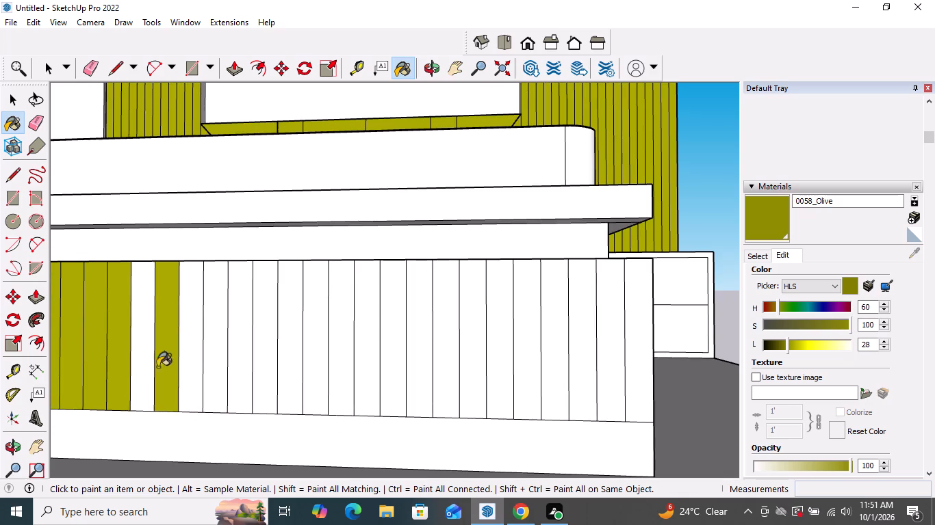
{"action": "left_click", "coordinate": [185, 362]}
{"action": "left_click_drag", "start_coordinate": [210, 362], "coordinate": [222, 366]}
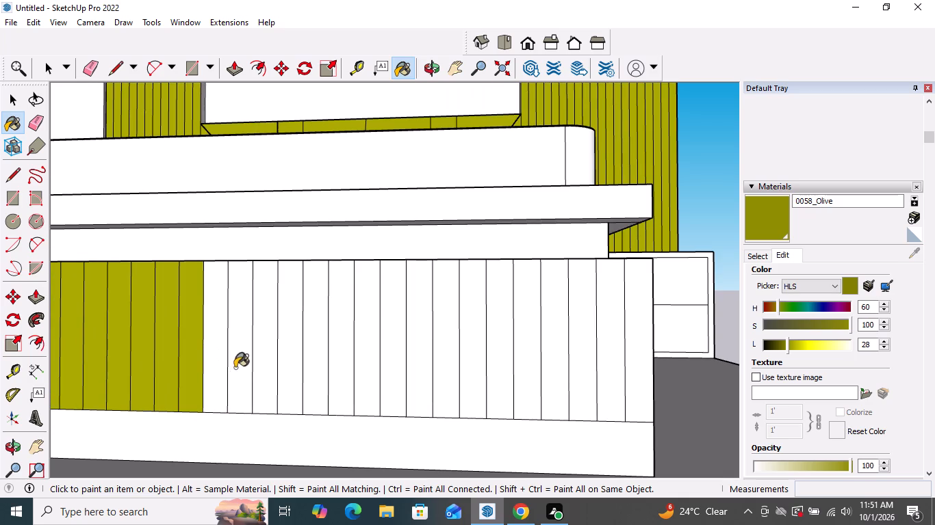
{"action": "left_click_drag", "start_coordinate": [235, 368], "coordinate": [242, 369]}
Extend 0058_Olive over further foot-end slats toward the nightstand-side corner, filling the skipped slat.
{"action": "left_click_drag", "start_coordinate": [264, 370], "coordinate": [271, 375]}
{"action": "left_click_drag", "start_coordinate": [285, 375], "coordinate": [296, 376]}
{"action": "left_click", "coordinate": [313, 376]}
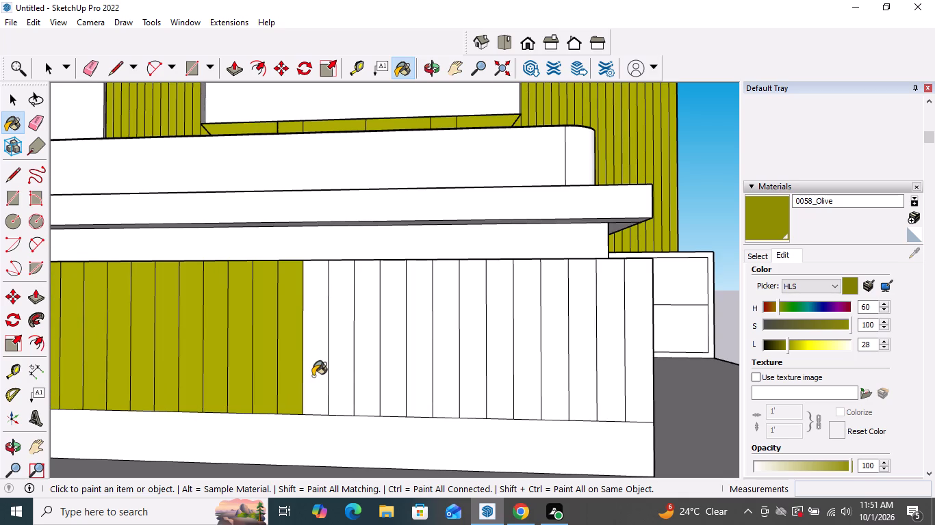
{"action": "left_click_drag", "start_coordinate": [338, 377], "coordinate": [356, 380]}
{"action": "left_click_drag", "start_coordinate": [341, 380], "coordinate": [363, 384]}
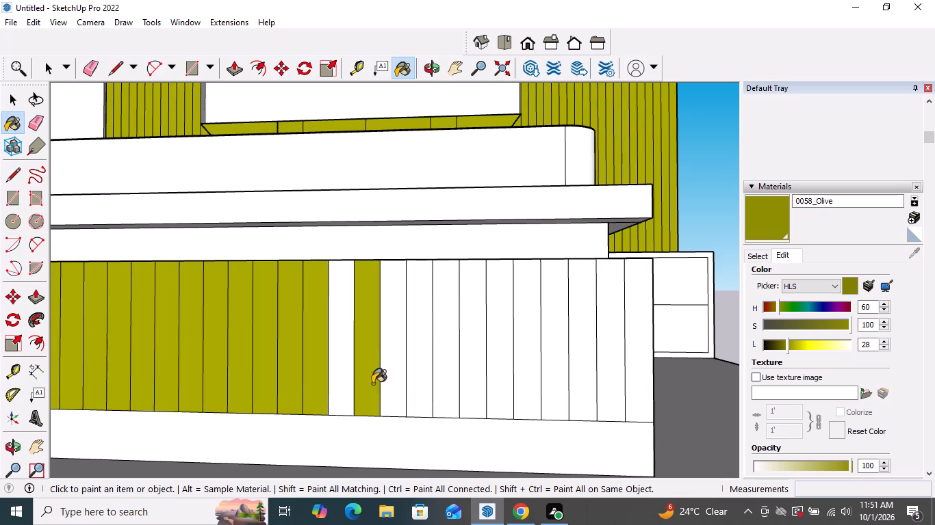
{"action": "left_click", "coordinate": [390, 381]}
{"action": "left_click", "coordinate": [344, 381]}
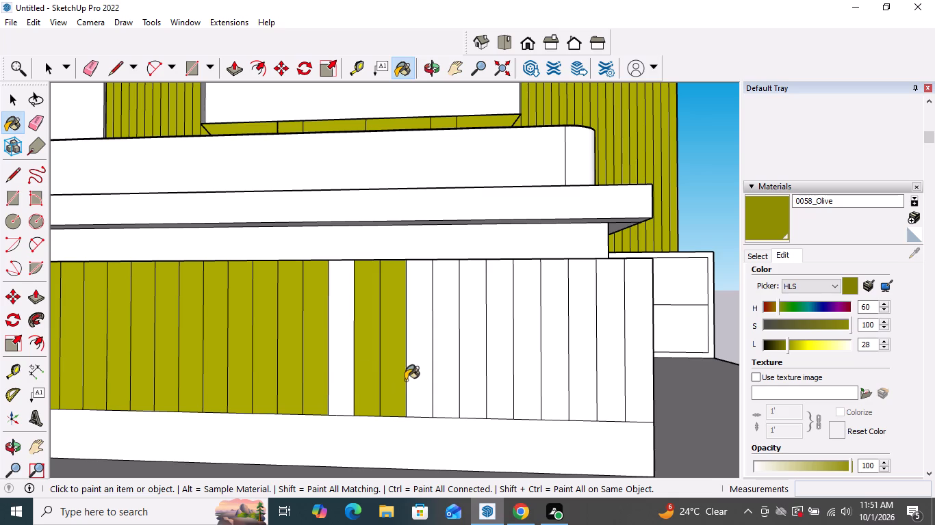
{"action": "left_click", "coordinate": [411, 377]}
{"action": "left_click_drag", "start_coordinate": [436, 374], "coordinate": [445, 380]}
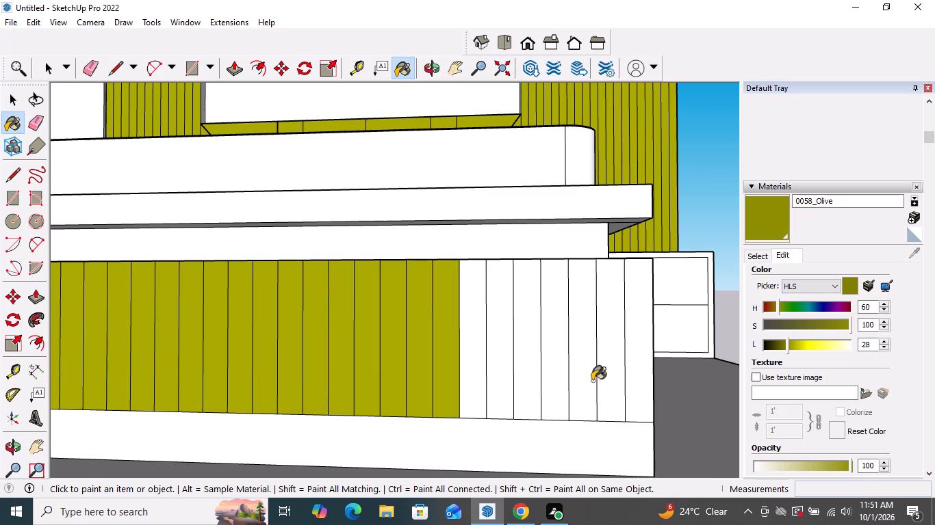
Paint the last seven foot-end slats of the bed base with 0058_Olive, from the nightstand-side corner inward.
{"action": "scroll", "coordinate": [615, 371], "scroll_direction": "up", "scroll_amount": 5}
{"action": "left_click", "coordinate": [652, 358]}
{"action": "left_click", "coordinate": [606, 364]}
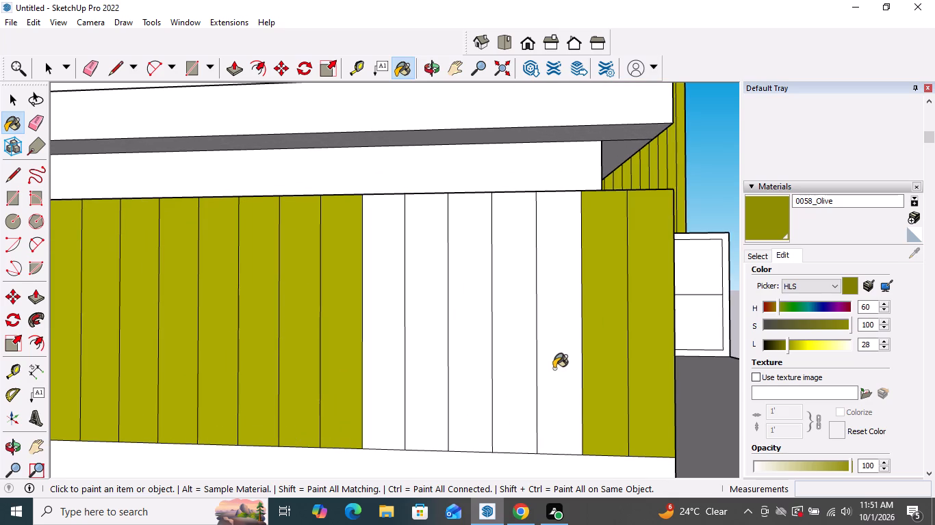
{"action": "left_click", "coordinate": [552, 368]}
{"action": "left_click", "coordinate": [521, 360]}
{"action": "left_click_drag", "start_coordinate": [478, 351], "coordinate": [474, 358]}
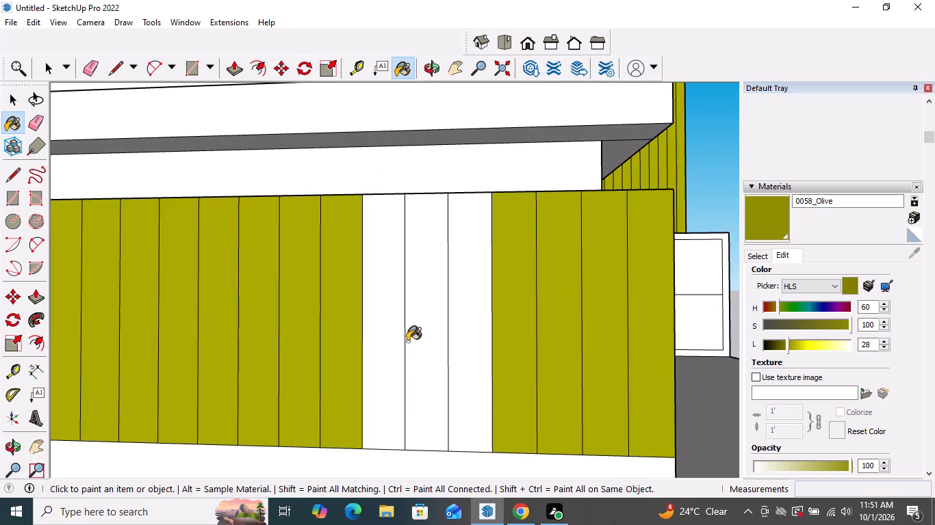
{"action": "left_click", "coordinate": [413, 346]}
{"action": "left_click", "coordinate": [396, 336]}
Examine the whole bedroom model from several angles to check the olive surfaces and the parts left unpainted.
{"action": "scroll", "coordinate": [448, 349], "scroll_direction": "down", "scroll_amount": 7}
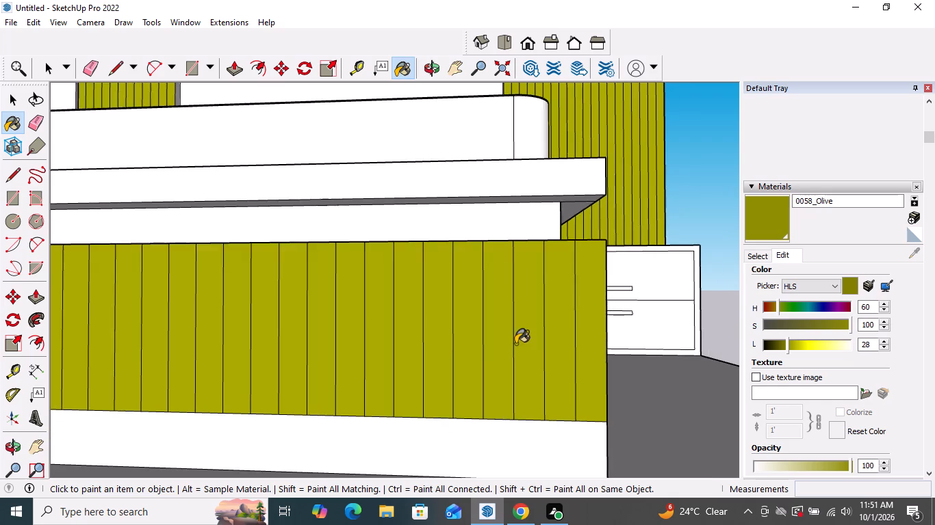
{"action": "scroll", "coordinate": [515, 344], "scroll_direction": "down", "scroll_amount": 15}
{"action": "scroll", "coordinate": [548, 403], "scroll_direction": "down", "scroll_amount": 5}
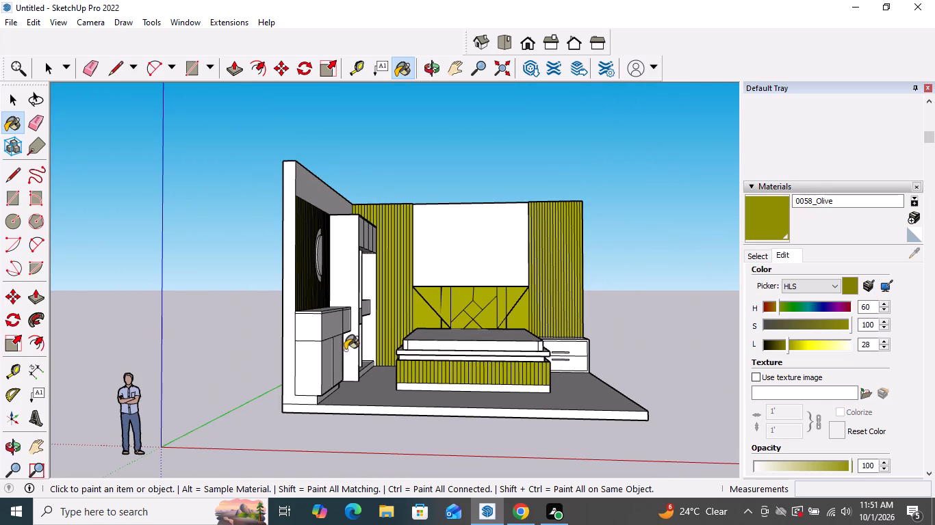
{"action": "key", "text": "space"}
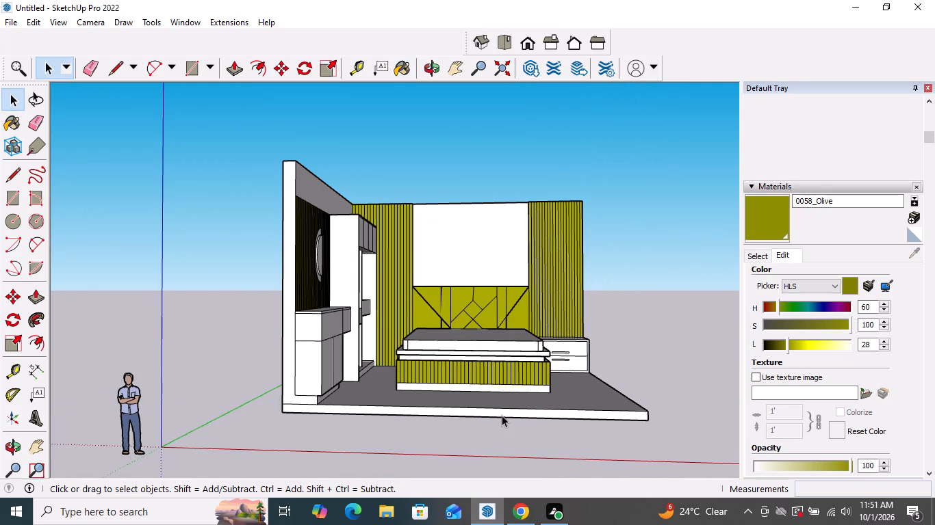
{"action": "scroll", "coordinate": [485, 407], "scroll_direction": "down", "scroll_amount": 2}
{"action": "middle_click_drag", "start_coordinate": [389, 369], "coordinate": [168, 405]}
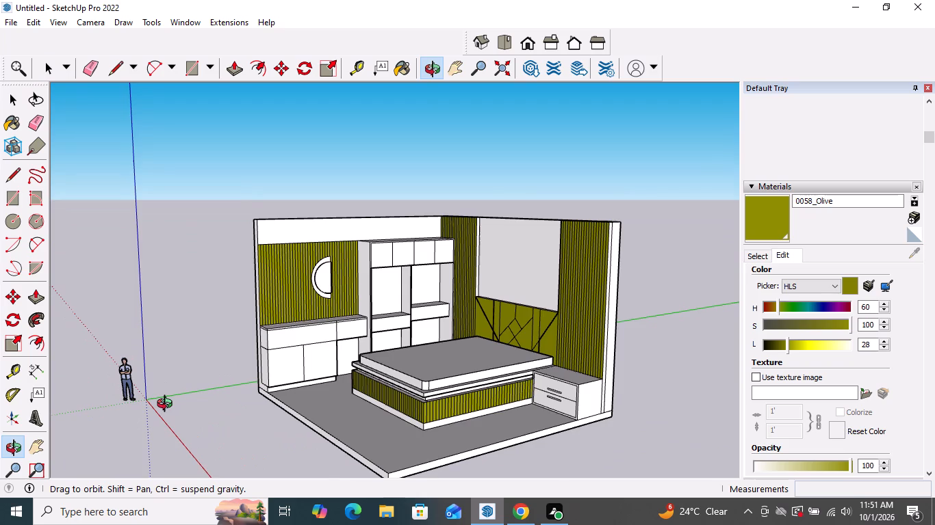
{"action": "middle_click_drag", "start_coordinate": [168, 405], "coordinate": [485, 381]}
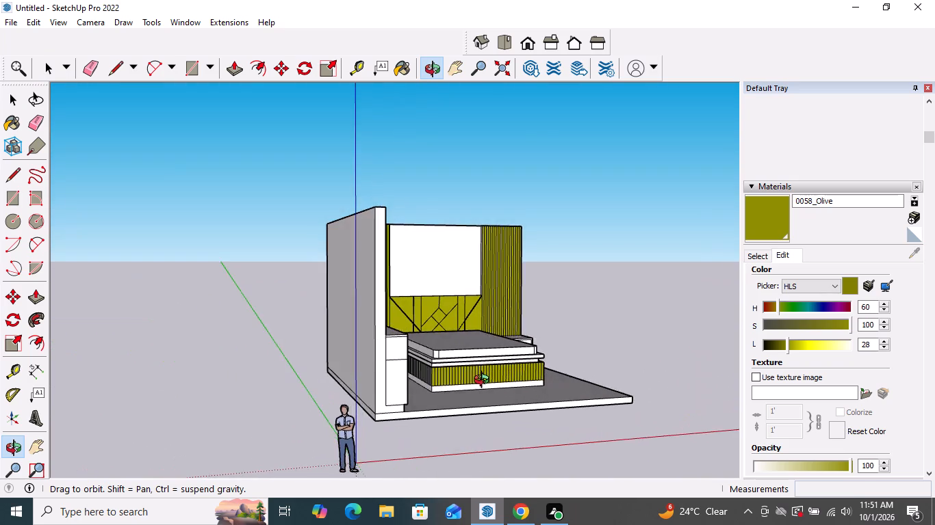
{"action": "middle_click_drag", "start_coordinate": [485, 381], "coordinate": [200, 395]}
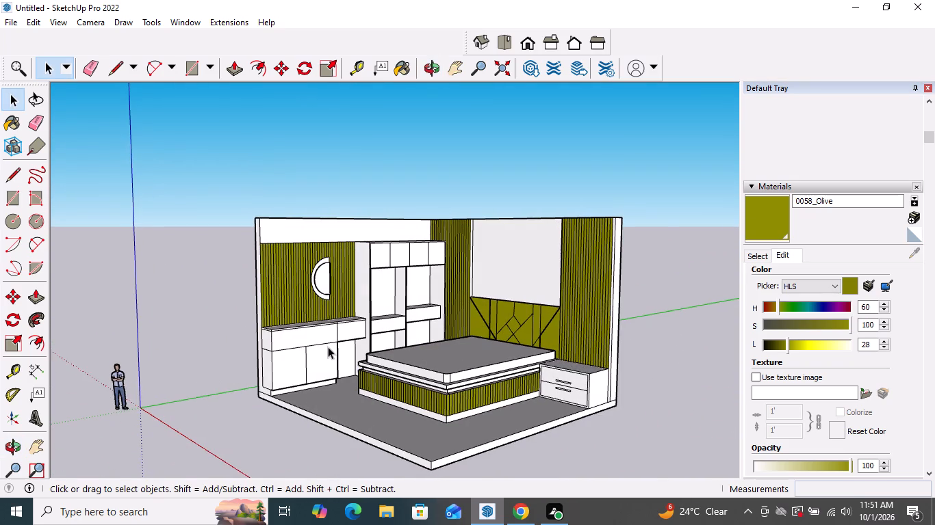
{"action": "scroll", "coordinate": [328, 347], "scroll_direction": "up", "scroll_amount": 3}
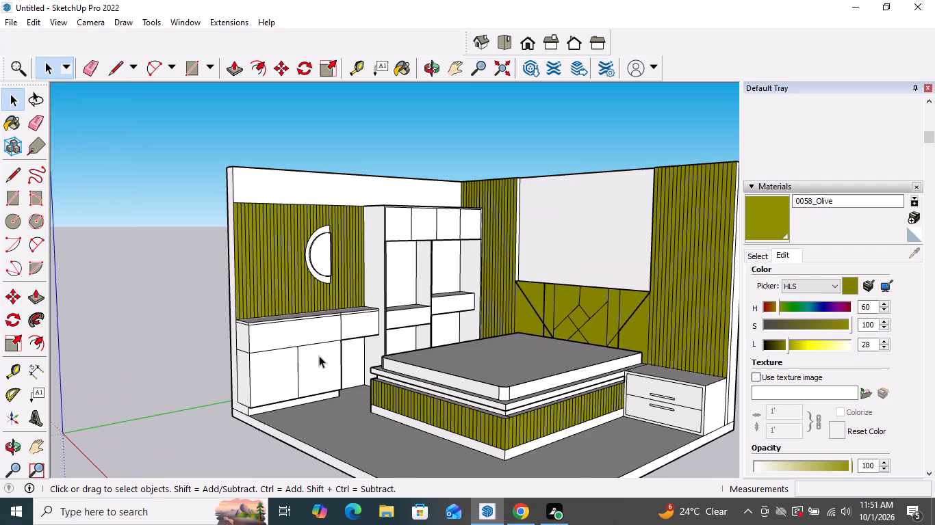
{"action": "scroll", "coordinate": [625, 402], "scroll_direction": "up", "scroll_amount": 1}
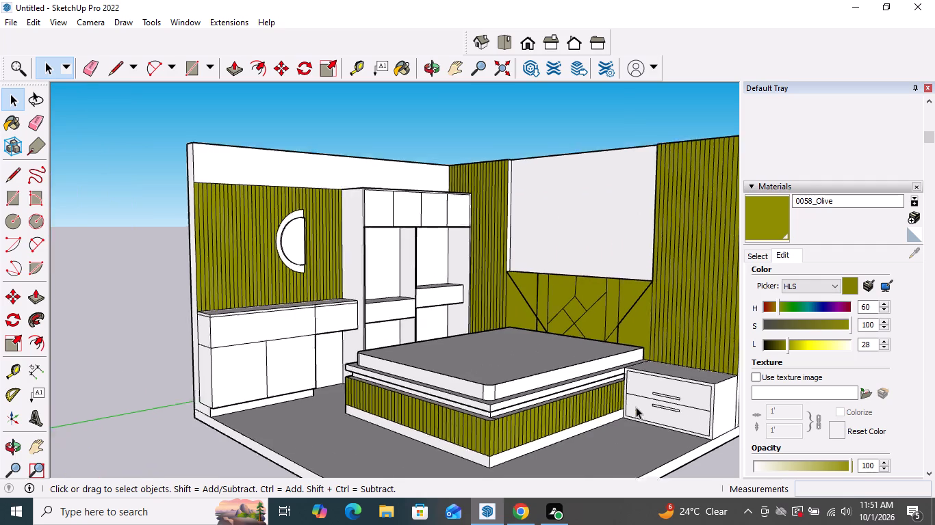
Paint both handle strips on the nightstand's drawer fronts with 0058_Olive.
{"action": "scroll", "coordinate": [636, 407], "scroll_direction": "up", "scroll_amount": 6}
{"action": "left_click", "coordinate": [773, 222]}
{"action": "scroll", "coordinate": [713, 412], "scroll_direction": "up", "scroll_amount": 3}
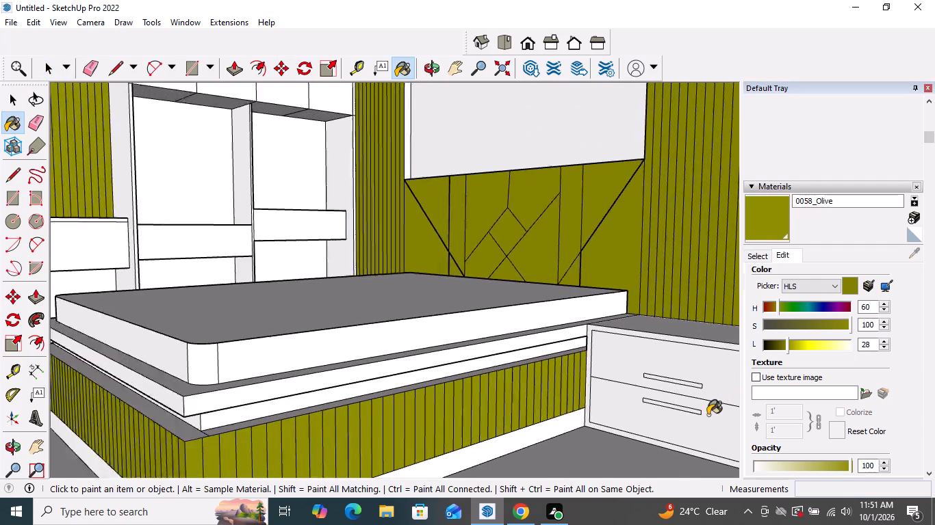
{"action": "scroll", "coordinate": [708, 415], "scroll_direction": "up", "scroll_amount": 1}
{"action": "left_click", "coordinate": [692, 410]}
{"action": "left_click", "coordinate": [694, 377]}
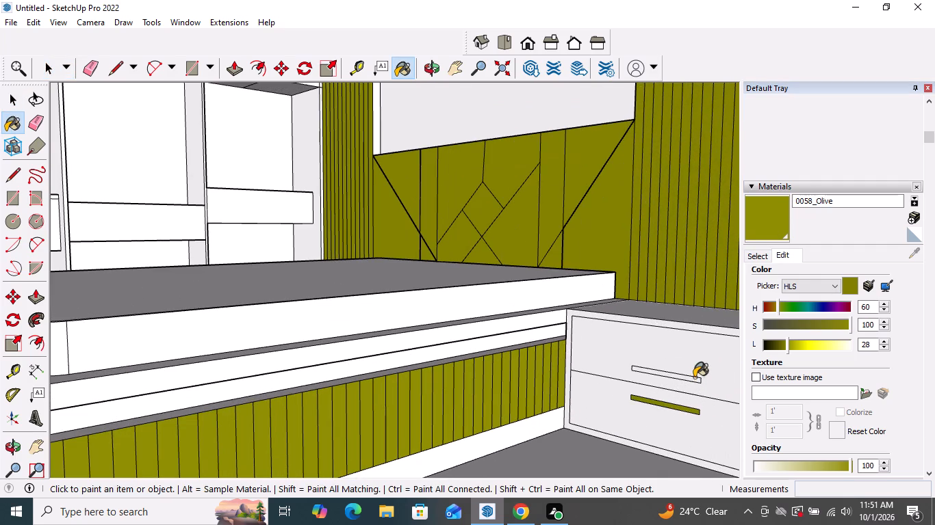
{"action": "scroll", "coordinate": [627, 376], "scroll_direction": "down", "scroll_amount": 5}
{"action": "scroll", "coordinate": [663, 374], "scroll_direction": "up", "scroll_amount": 17}
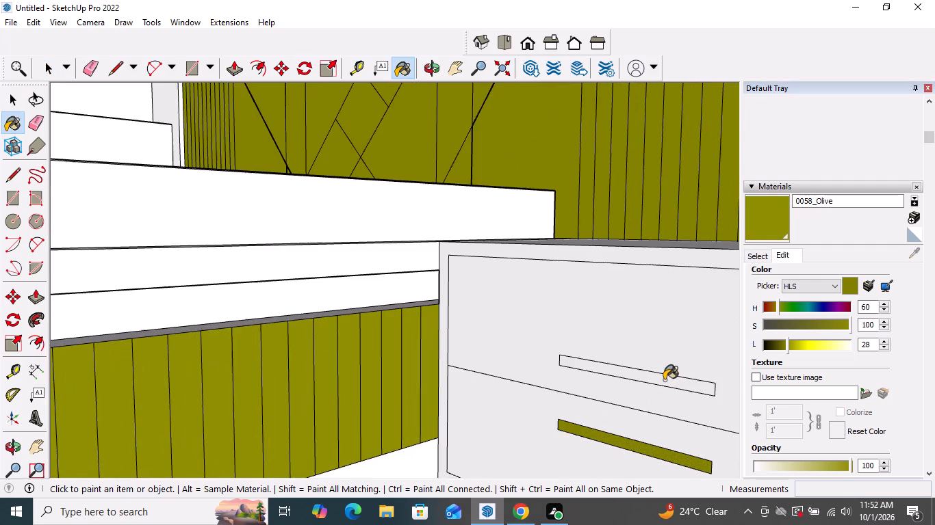
{"action": "left_click", "coordinate": [664, 380]}
{"action": "scroll", "coordinate": [664, 380], "scroll_direction": "down", "scroll_amount": 20}
{"action": "scroll", "coordinate": [664, 380], "scroll_direction": "down", "scroll_amount": 3}
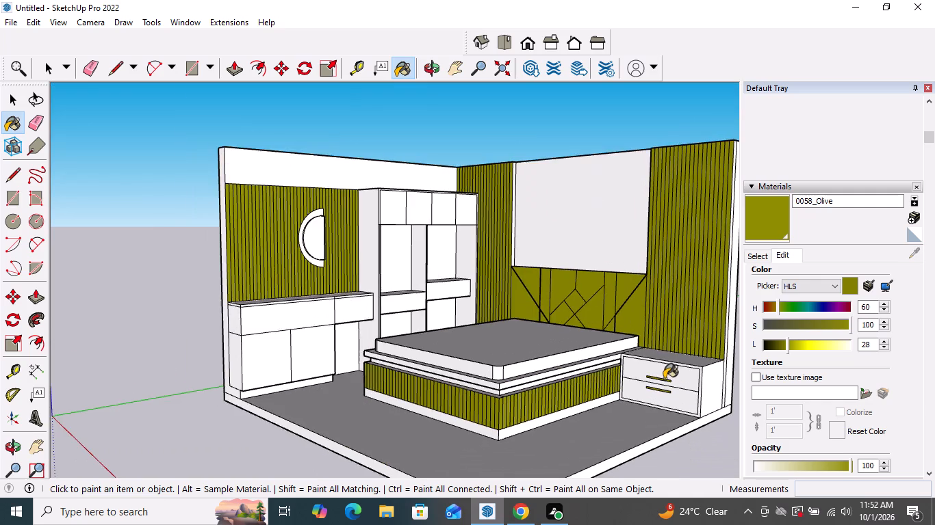
{"action": "scroll", "coordinate": [664, 379], "scroll_direction": "down", "scroll_amount": 4}
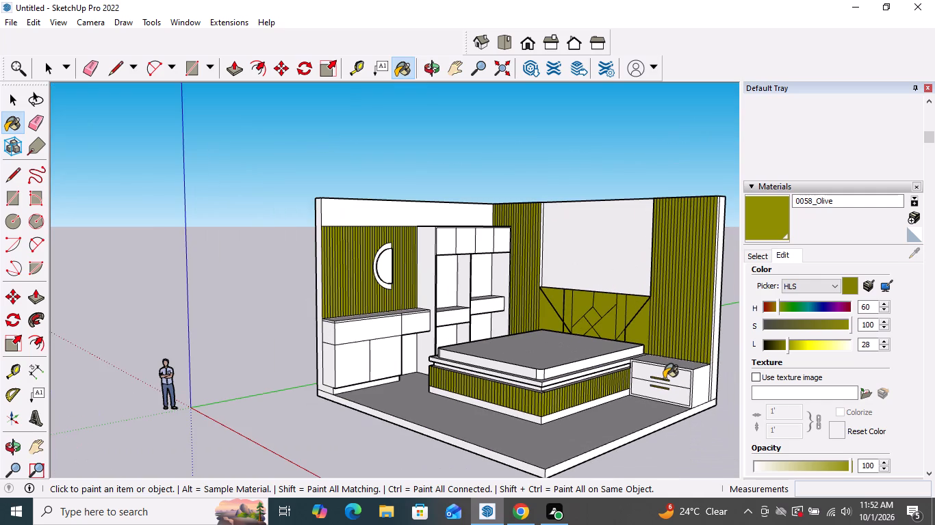
{"action": "key", "text": "space"}
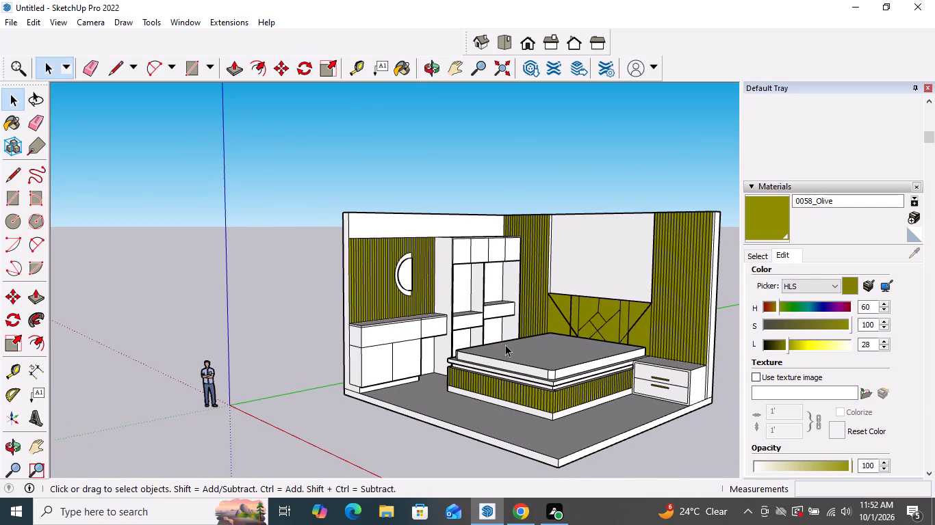
Draw a circular knob of about 3 1/2" radius on each of the low cabinet's two top drawer fronts.
{"action": "middle_click_drag", "start_coordinate": [550, 396], "coordinate": [597, 447]}
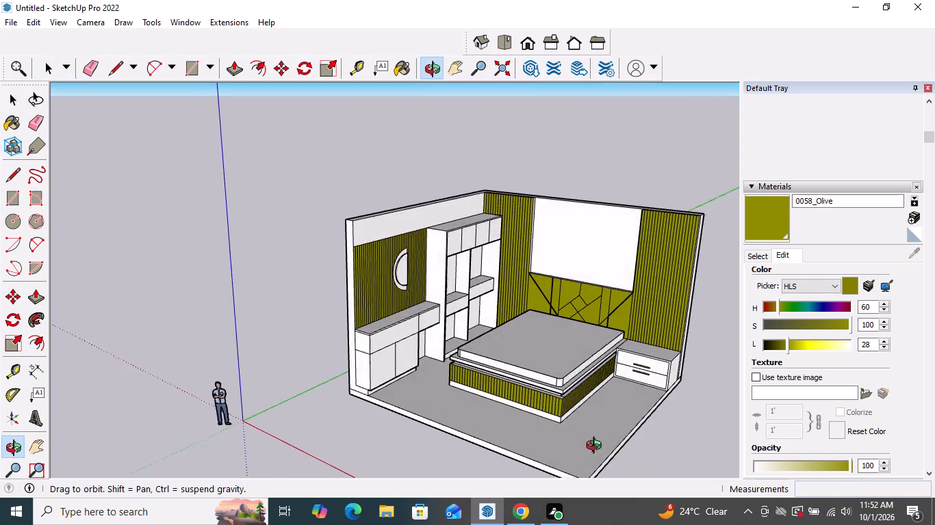
{"action": "middle_click_drag", "start_coordinate": [597, 447], "coordinate": [657, 480]}
{"action": "scroll", "coordinate": [434, 361], "scroll_direction": "up", "scroll_amount": 5}
{"action": "middle_click_drag", "start_coordinate": [430, 348], "coordinate": [402, 336]}
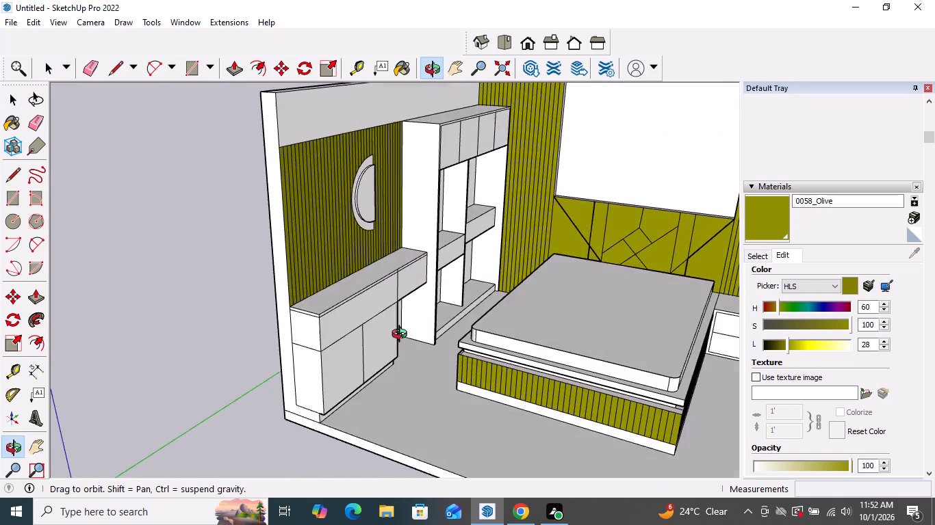
{"action": "middle_click_drag", "start_coordinate": [402, 336], "coordinate": [362, 325]}
{"action": "scroll", "coordinate": [335, 335], "scroll_direction": "up", "scroll_amount": 9}
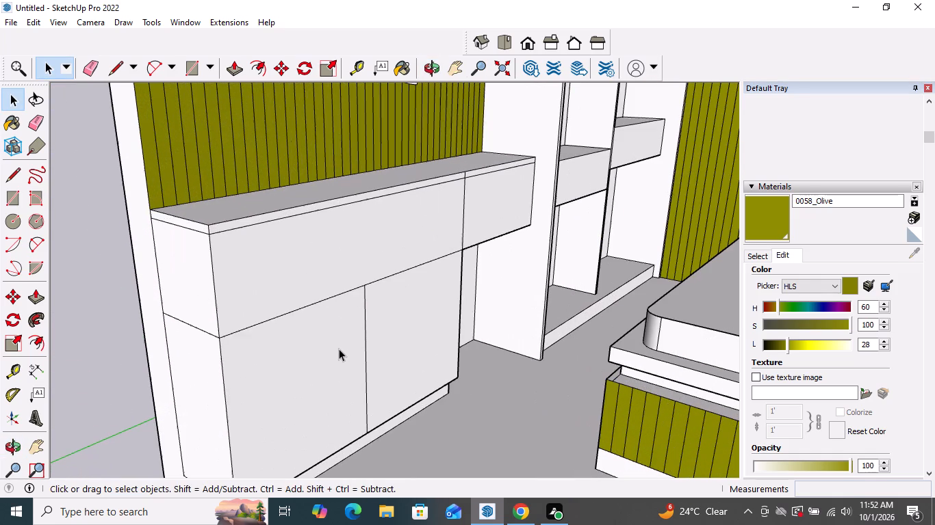
{"action": "left_click", "coordinate": [13, 206]}
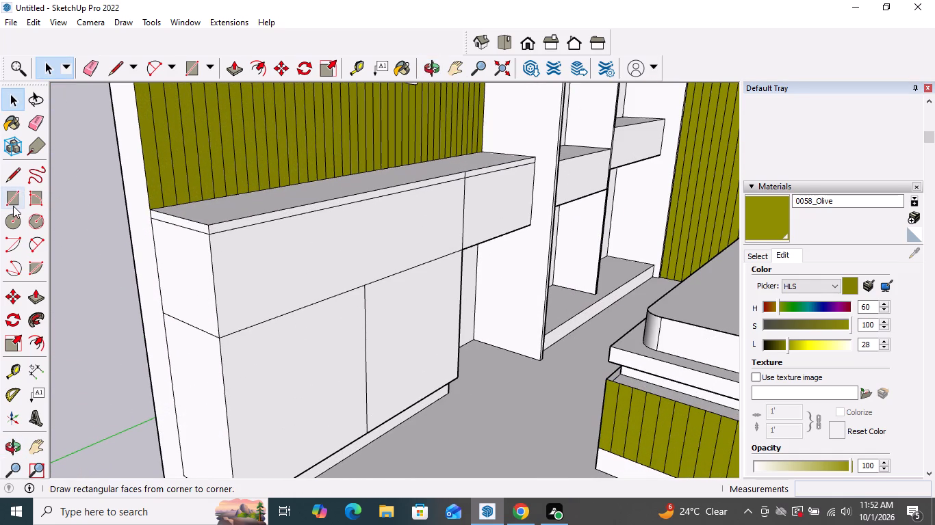
{"action": "scroll", "coordinate": [294, 260], "scroll_direction": "up", "scroll_amount": 3}
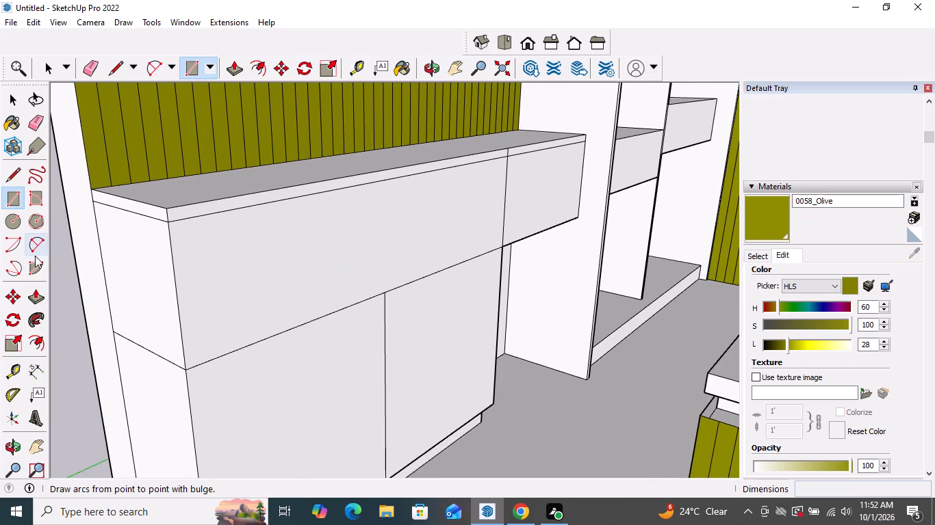
{"action": "left_click", "coordinate": [12, 221]}
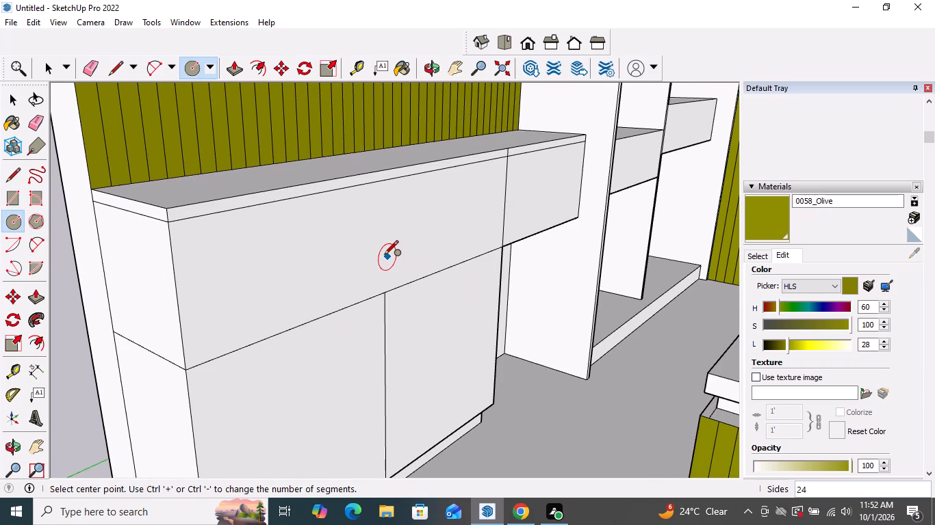
{"action": "left_click", "coordinate": [376, 243]}
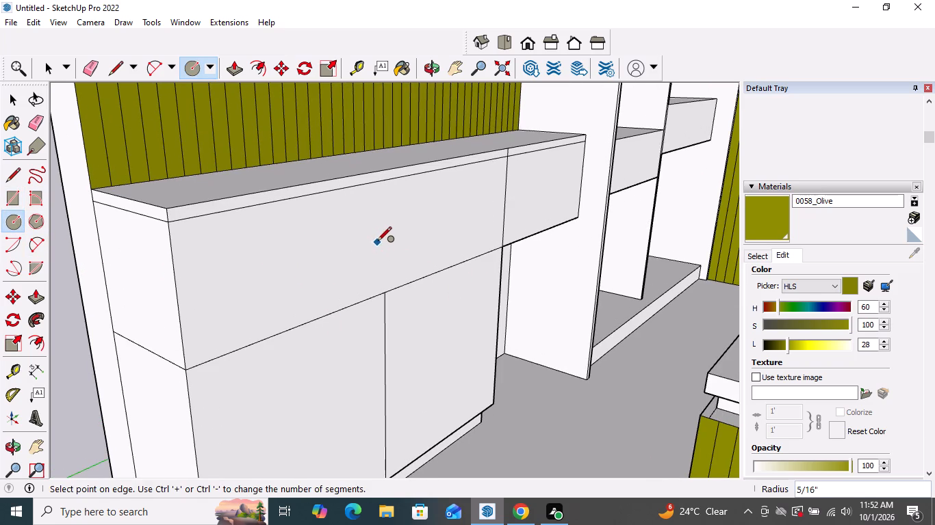
{"action": "left_click", "coordinate": [385, 241]}
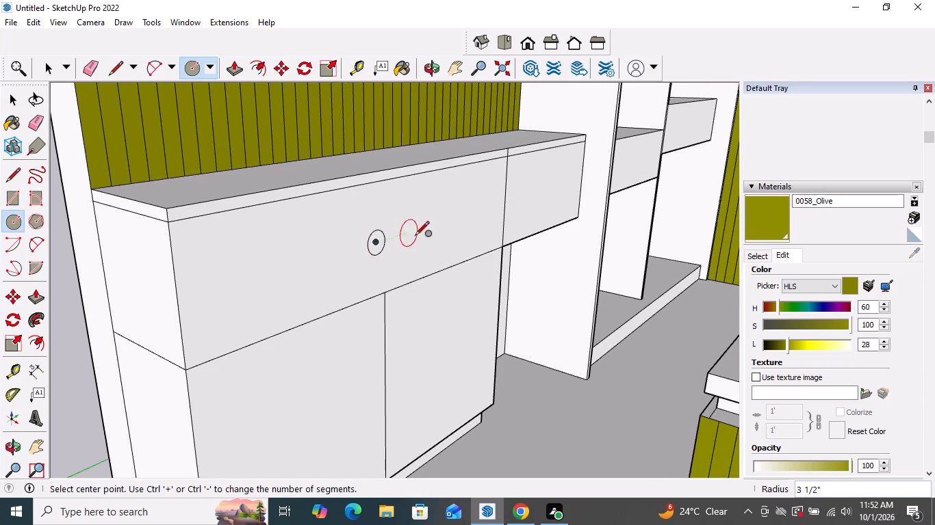
{"action": "left_click", "coordinate": [549, 200]}
{"action": "left_click", "coordinate": [553, 198]}
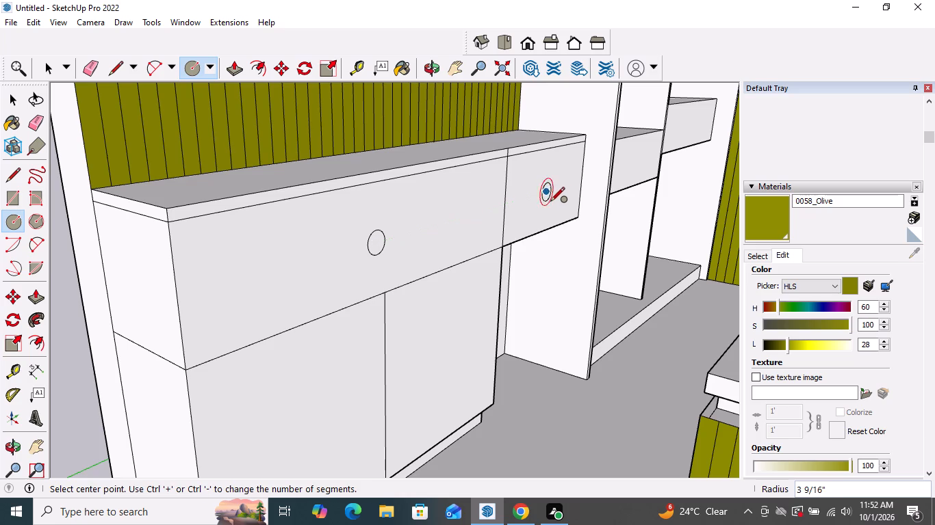
Draw circular knobs on the low cabinet's two doors, with radii of about 3 11/16" and 3 7/8".
{"action": "scroll", "coordinate": [489, 234], "scroll_direction": "down", "scroll_amount": 4}
{"action": "scroll", "coordinate": [399, 294], "scroll_direction": "up", "scroll_amount": 3}
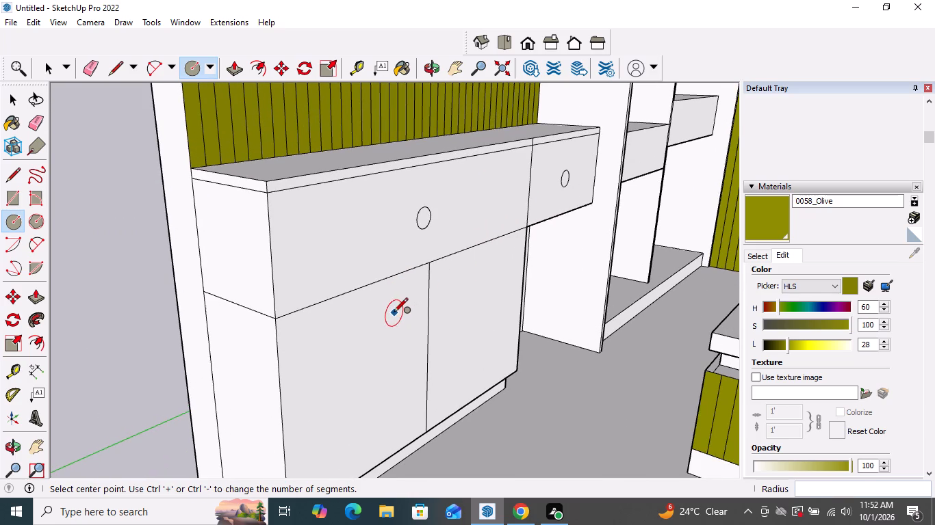
{"action": "left_click", "coordinate": [394, 313]}
{"action": "left_click", "coordinate": [402, 311]}
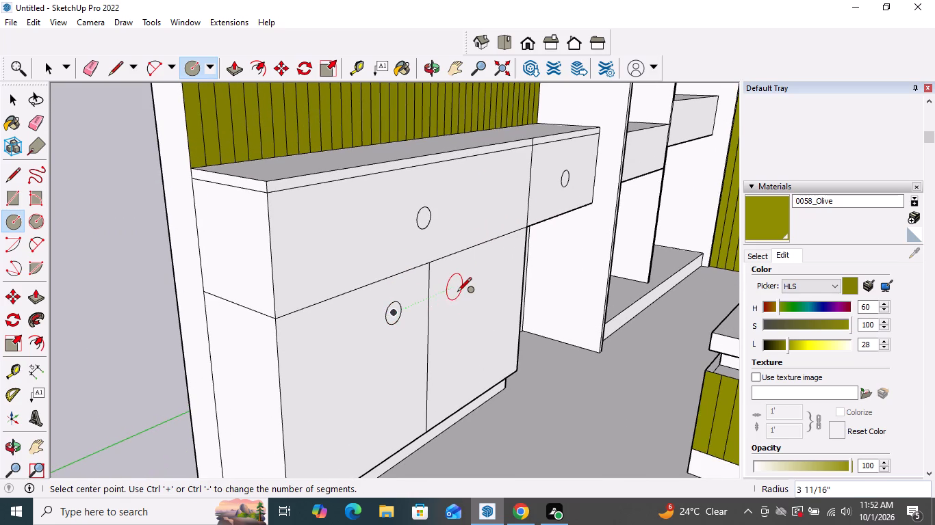
{"action": "left_click", "coordinate": [464, 288]}
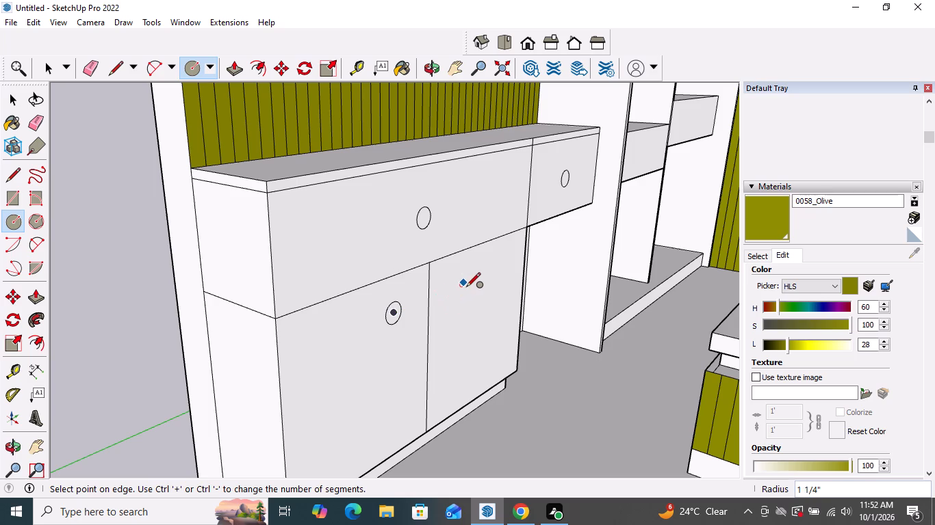
{"action": "left_click", "coordinate": [470, 286]}
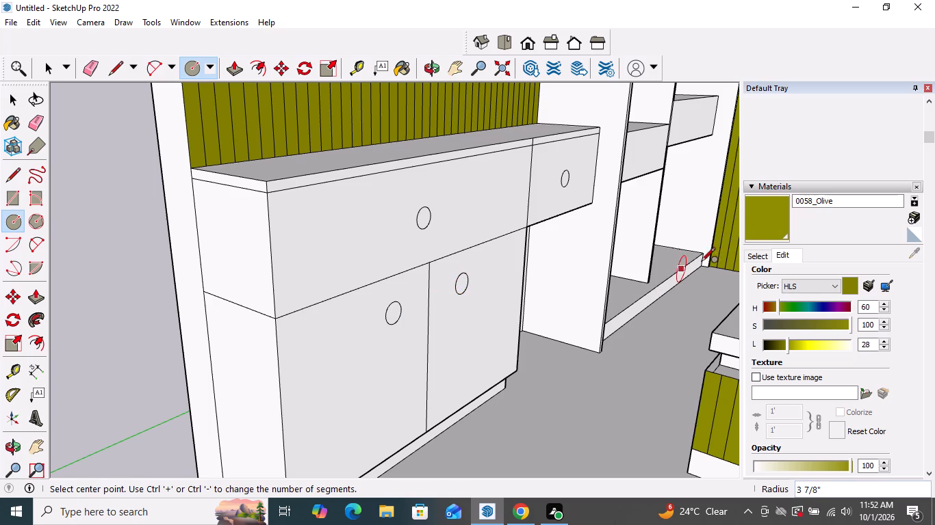
Paint the four circular knobs on the low cabinet's drawers and doors with 0058_Olive.
{"action": "left_click", "coordinate": [775, 224]}
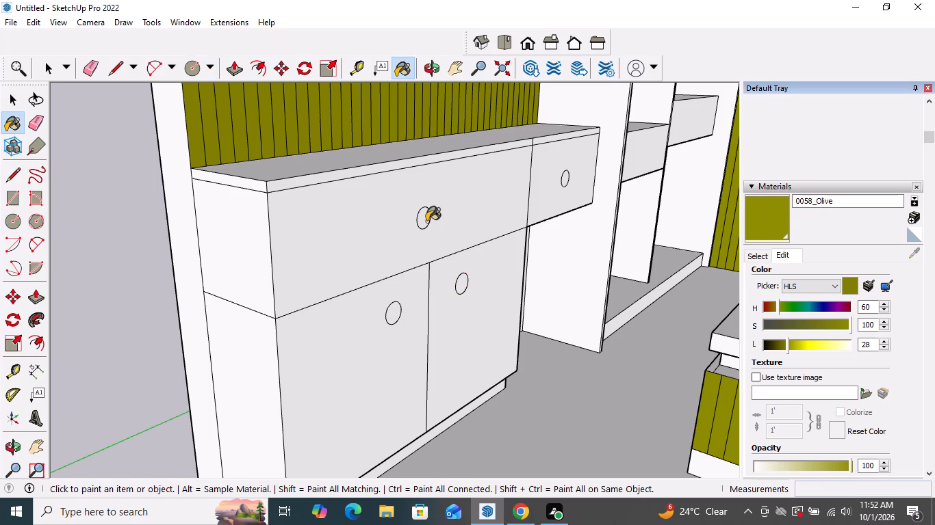
{"action": "left_click", "coordinate": [426, 220]}
{"action": "left_click", "coordinate": [396, 308]}
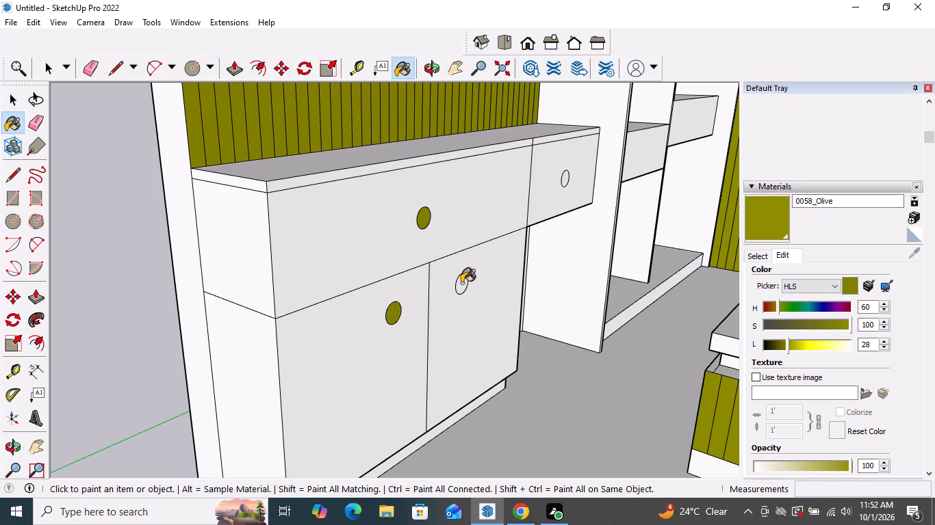
{"action": "left_click", "coordinate": [461, 281]}
{"action": "left_click", "coordinate": [565, 179]}
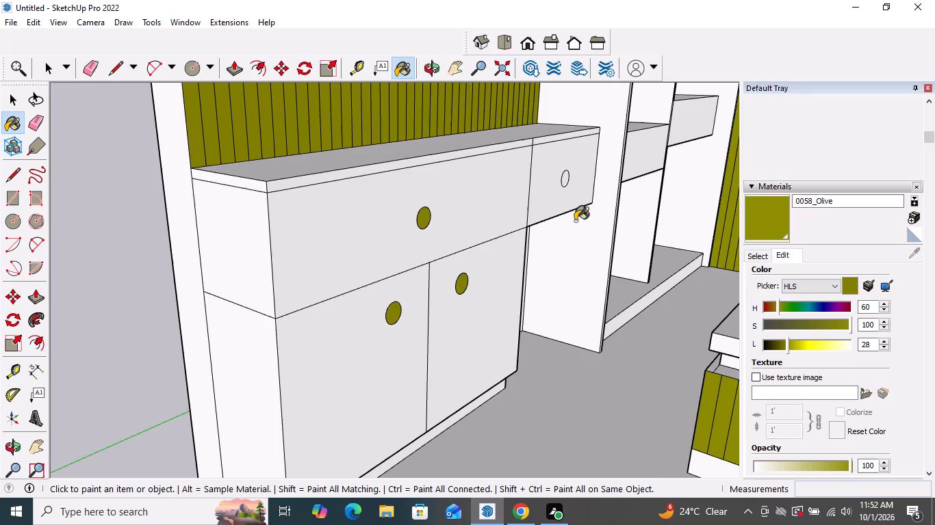
Draw a circular knob near the lower edge of each of the shelving unit's four upper doors, radii about 2 7/16" to 3 5/8".
{"action": "scroll", "coordinate": [411, 308], "scroll_direction": "down", "scroll_amount": 9}
{"action": "scroll", "coordinate": [335, 340], "scroll_direction": "down", "scroll_amount": 5}
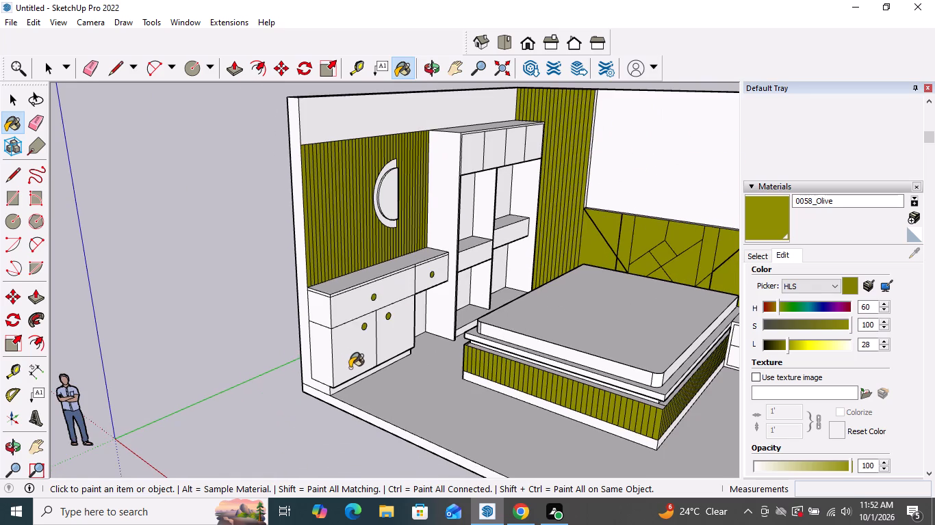
{"action": "scroll", "coordinate": [354, 378], "scroll_direction": "down", "scroll_amount": 3}
{"action": "scroll", "coordinate": [499, 188], "scroll_direction": "up", "scroll_amount": 4}
{"action": "scroll", "coordinate": [469, 237], "scroll_direction": "up", "scroll_amount": 4}
{"action": "scroll", "coordinate": [390, 230], "scroll_direction": "up", "scroll_amount": 2}
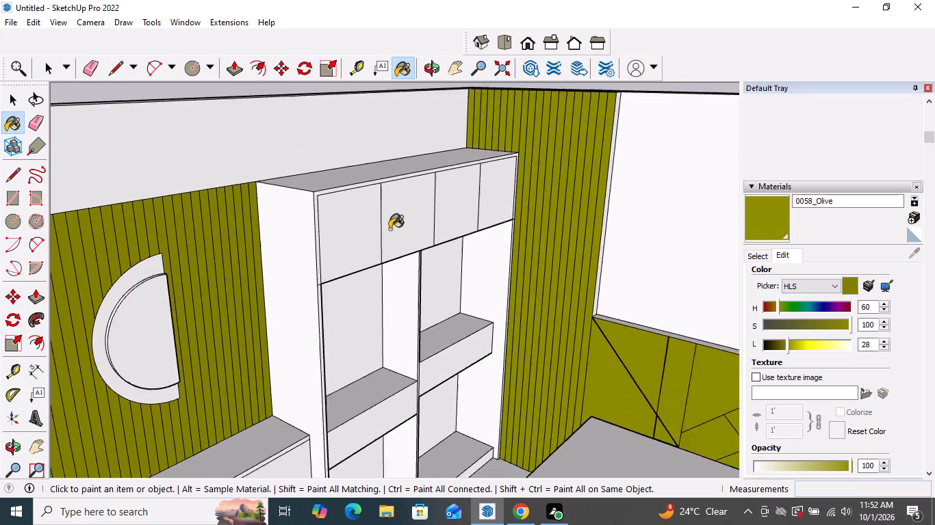
{"action": "scroll", "coordinate": [389, 229], "scroll_direction": "up", "scroll_amount": 2}
{"action": "scroll", "coordinate": [511, 197], "scroll_direction": "up", "scroll_amount": 3}
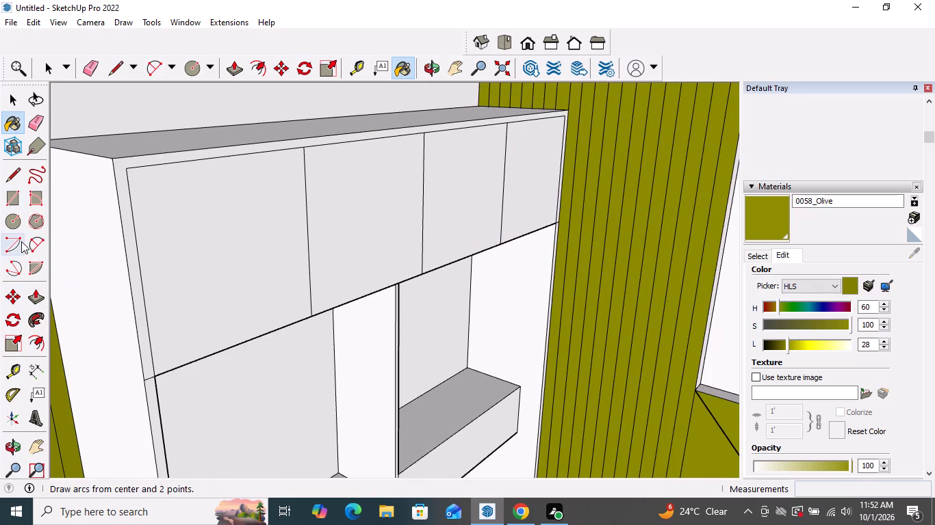
{"action": "left_click", "coordinate": [22, 222]}
{"action": "scroll", "coordinate": [131, 283], "scroll_direction": "up", "scroll_amount": 1}
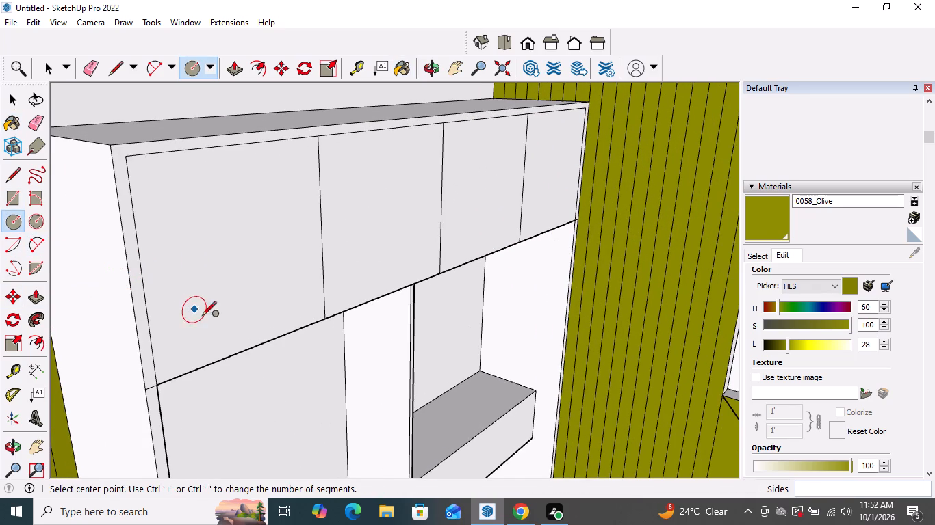
{"action": "left_click", "coordinate": [240, 319]}
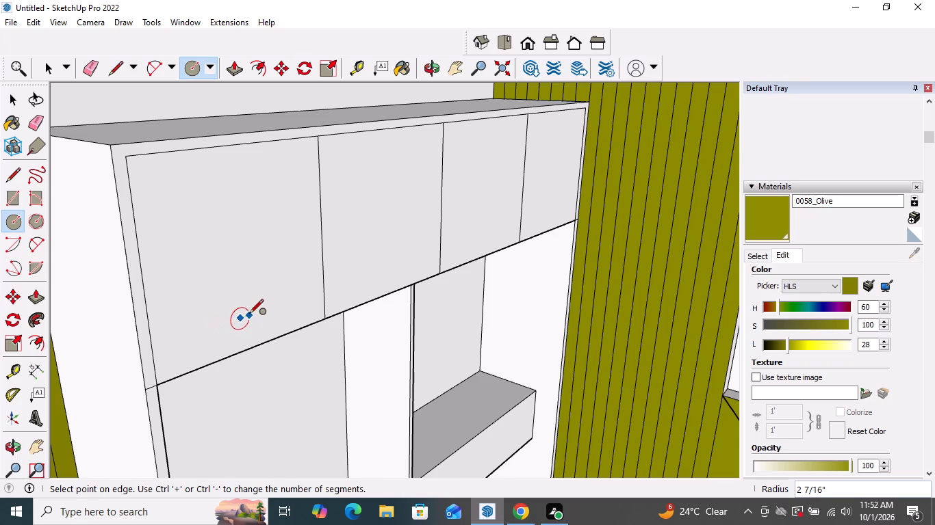
{"action": "left_click", "coordinate": [249, 314]}
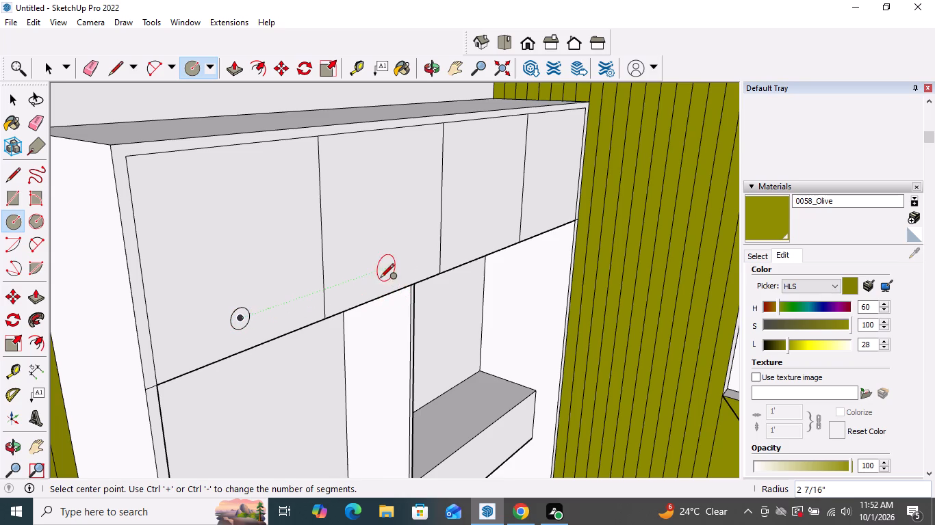
{"action": "left_click", "coordinate": [389, 271]}
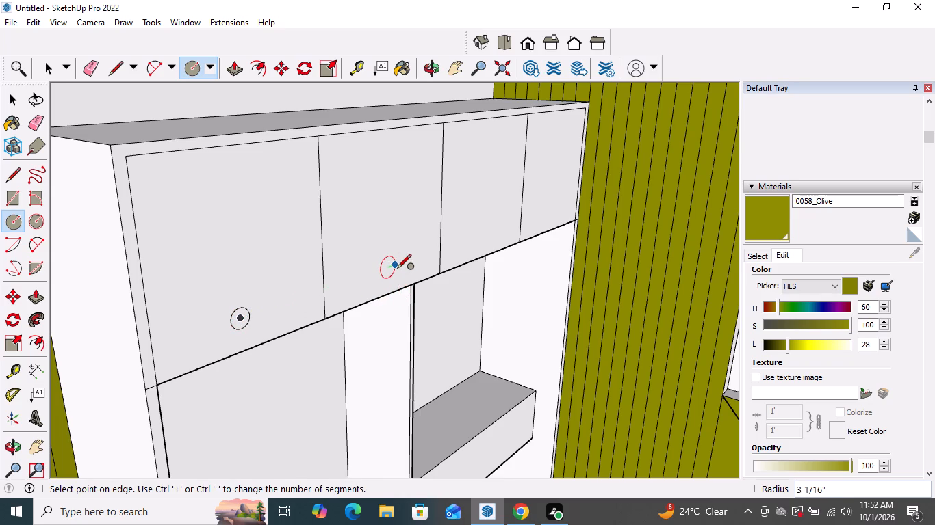
{"action": "left_click", "coordinate": [397, 269]}
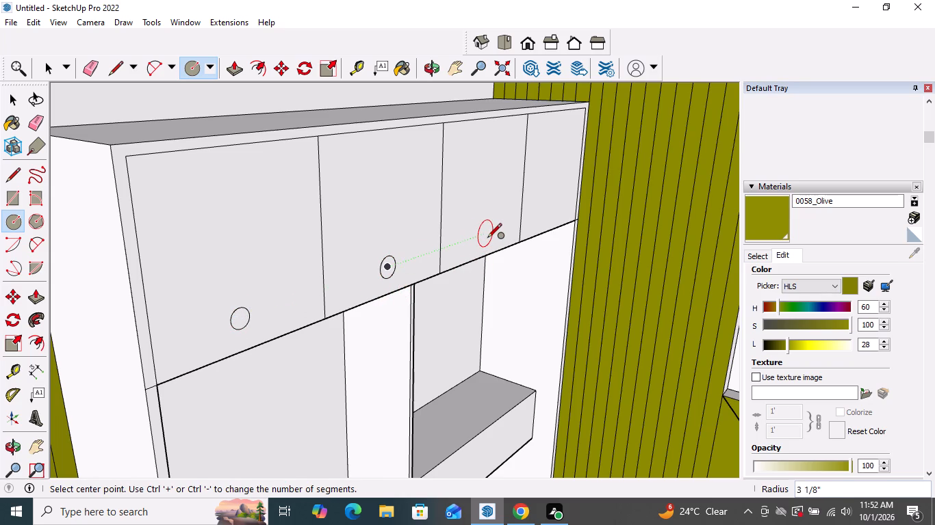
{"action": "left_click", "coordinate": [487, 239]}
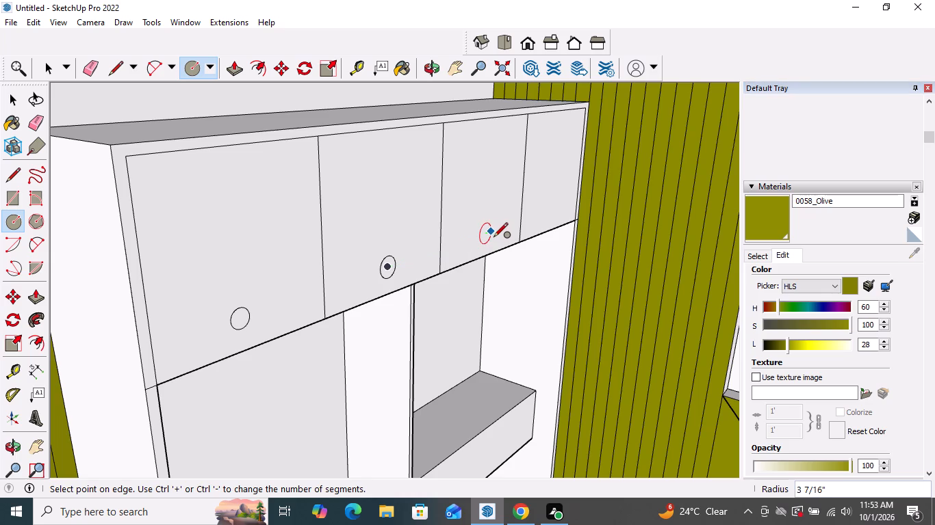
{"action": "left_click", "coordinate": [494, 238]}
{"action": "left_click", "coordinate": [551, 213]}
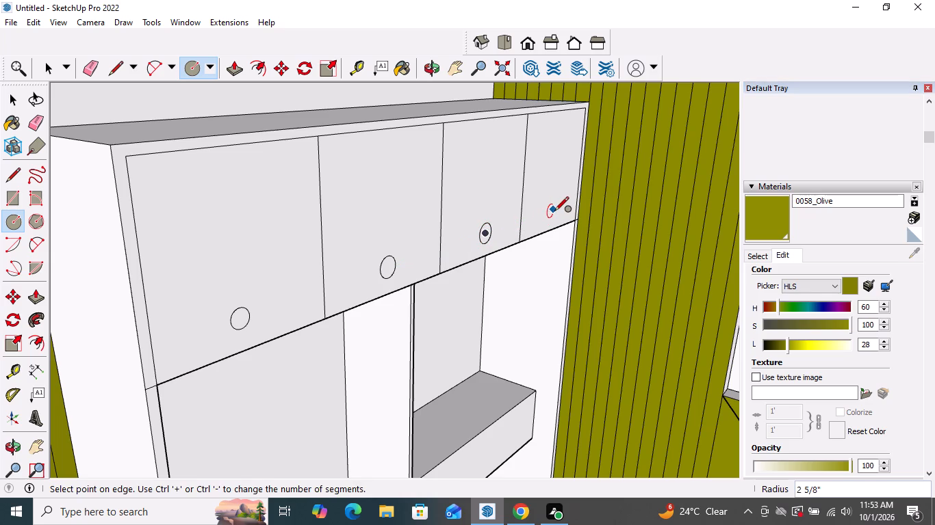
{"action": "left_click", "coordinate": [556, 212]}
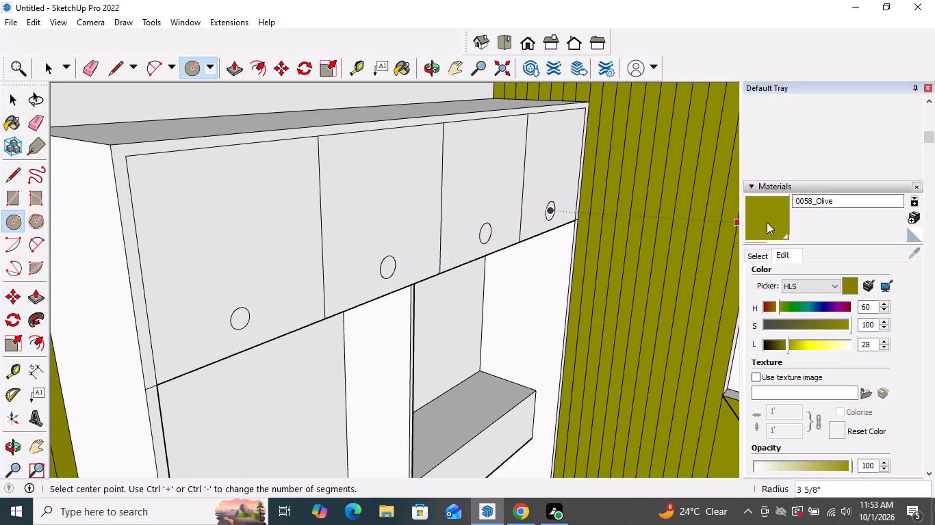
Paint the four circular knobs on the shelving unit's upper doors with 0058_Olive.
{"action": "left_click", "coordinate": [767, 222]}
{"action": "left_click", "coordinate": [548, 213]}
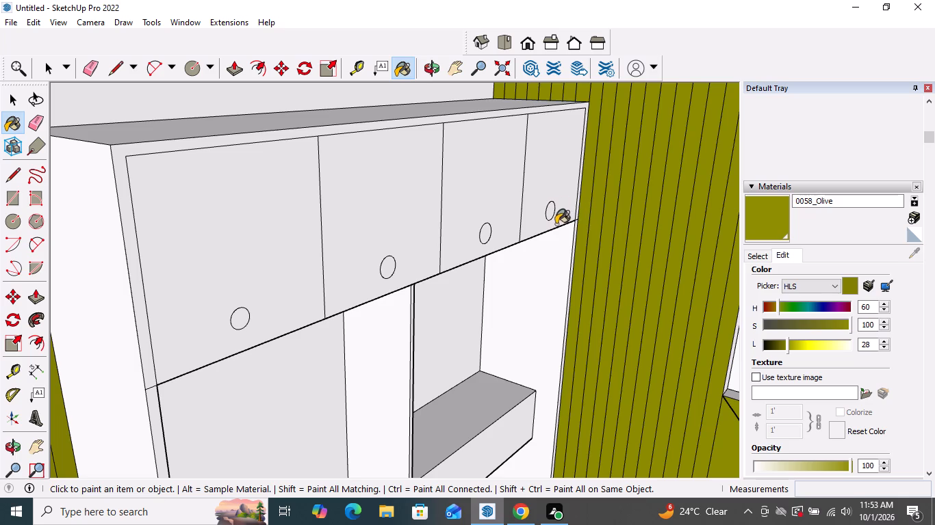
{"action": "left_click", "coordinate": [484, 232]}
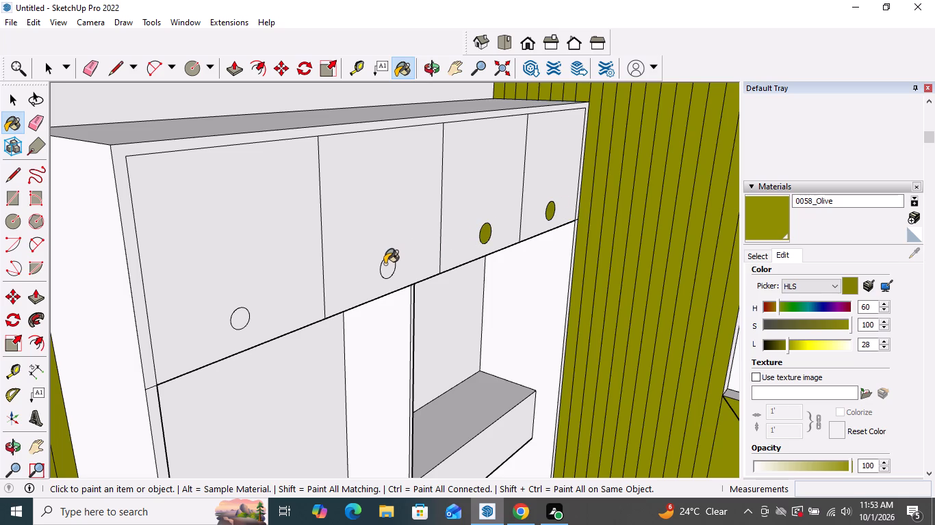
{"action": "left_click", "coordinate": [385, 266]}
{"action": "left_click", "coordinate": [243, 317]}
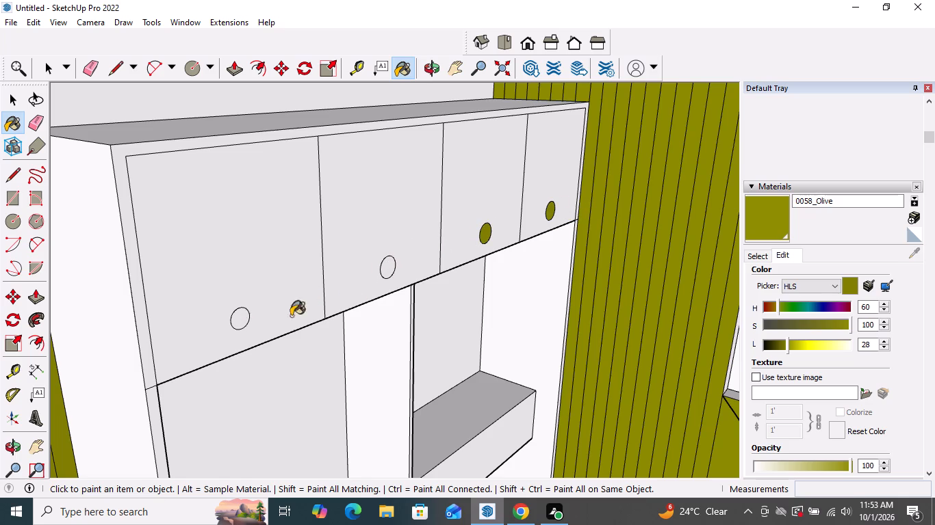
{"action": "scroll", "coordinate": [323, 282], "scroll_direction": "down", "scroll_amount": 8}
{"action": "key", "text": "space"}
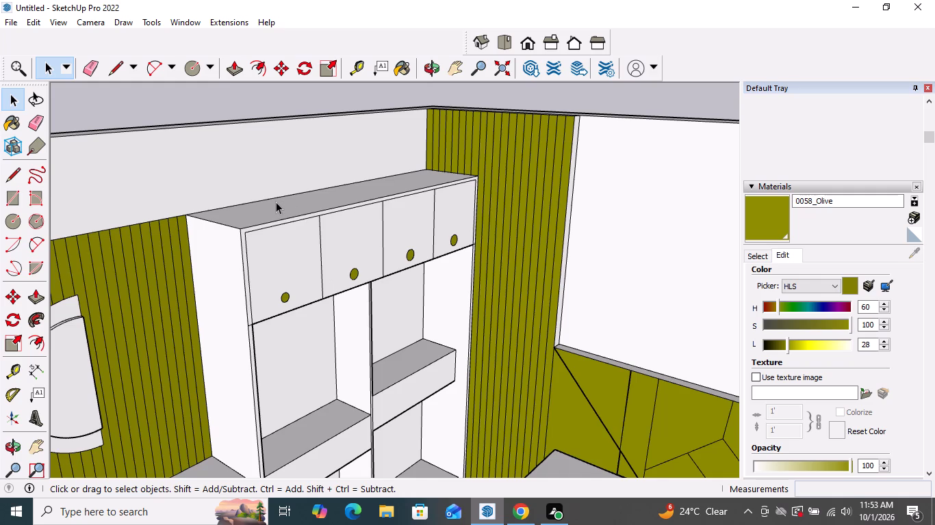
Paint the front edges of the shelving unit's middle divider and the side panel nearest the bed wall with 0058_Olive.
{"action": "scroll", "coordinate": [276, 201], "scroll_direction": "down", "scroll_amount": 7}
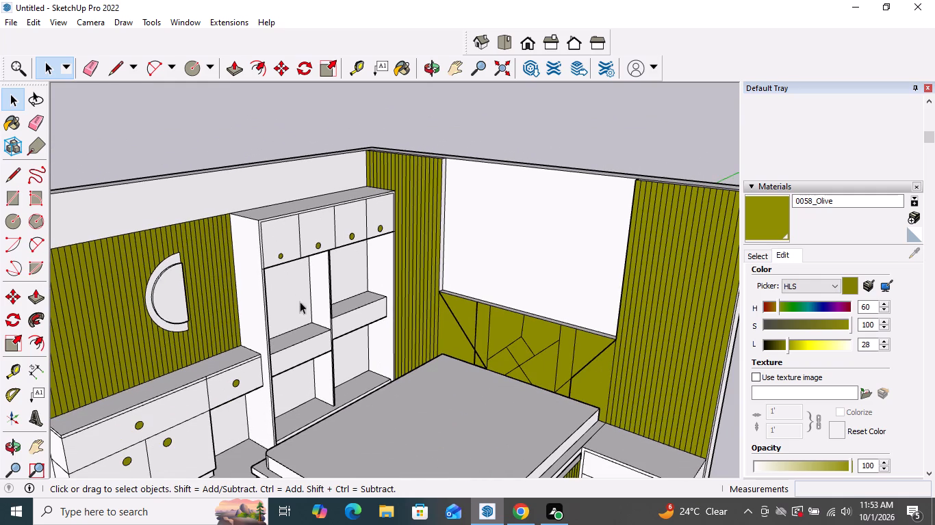
{"action": "middle_click_drag", "start_coordinate": [340, 379], "coordinate": [282, 332]}
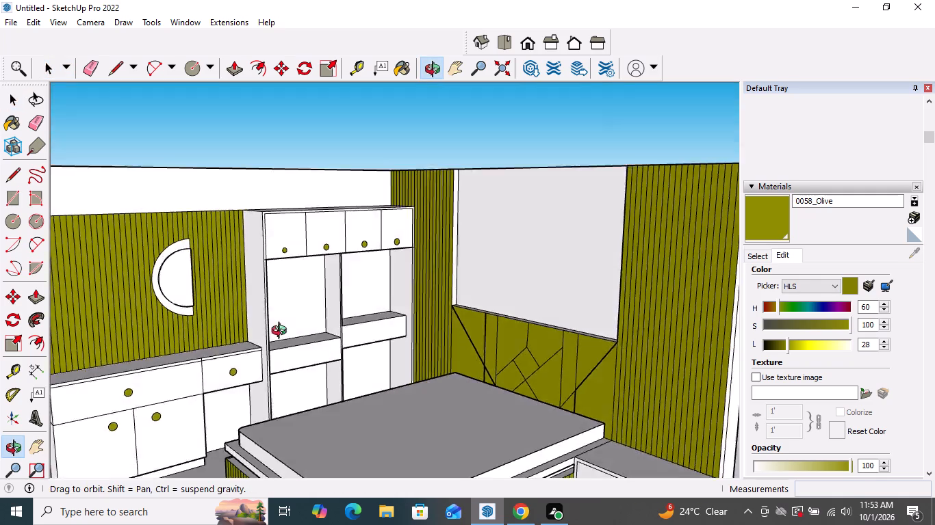
{"action": "middle_click_drag", "start_coordinate": [282, 332], "coordinate": [272, 312]}
{"action": "scroll", "coordinate": [349, 335], "scroll_direction": "up", "scroll_amount": 4}
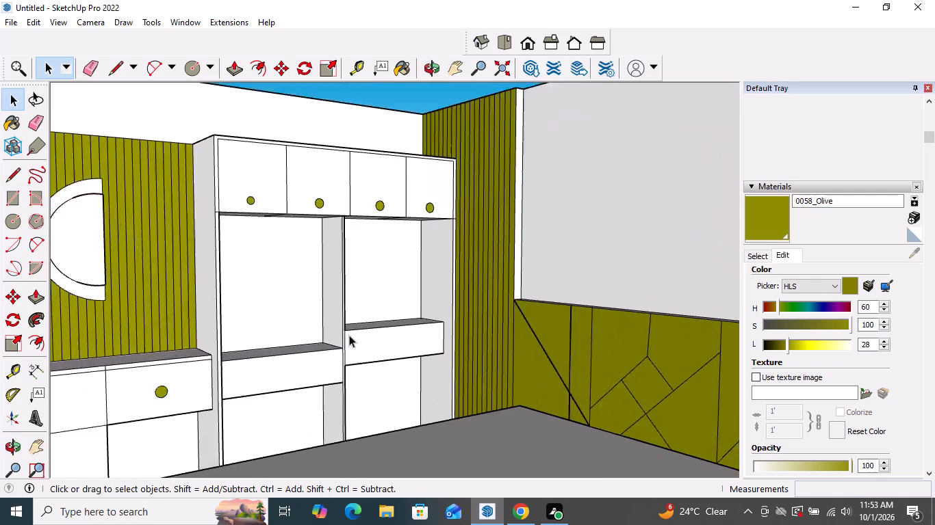
{"action": "scroll", "coordinate": [349, 335], "scroll_direction": "up", "scroll_amount": 2}
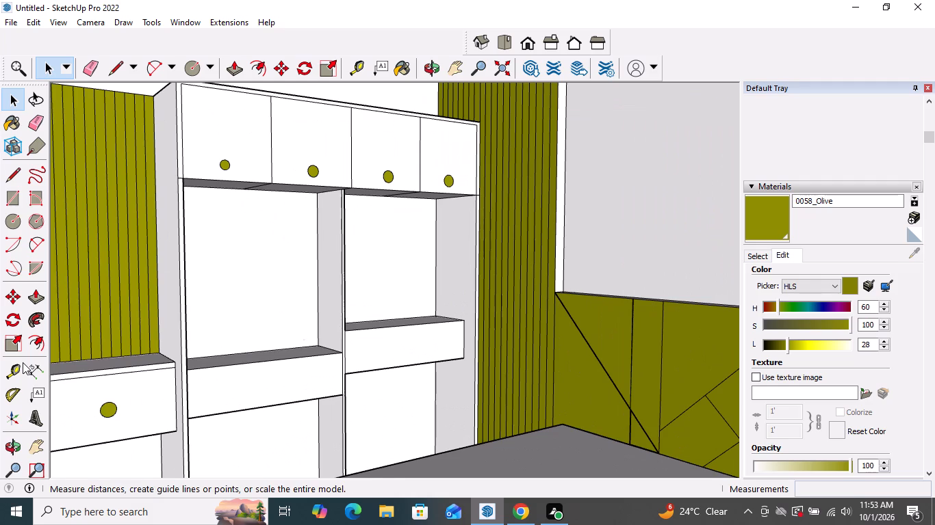
{"action": "left_click", "coordinate": [777, 223]}
{"action": "scroll", "coordinate": [352, 337], "scroll_direction": "up", "scroll_amount": 7}
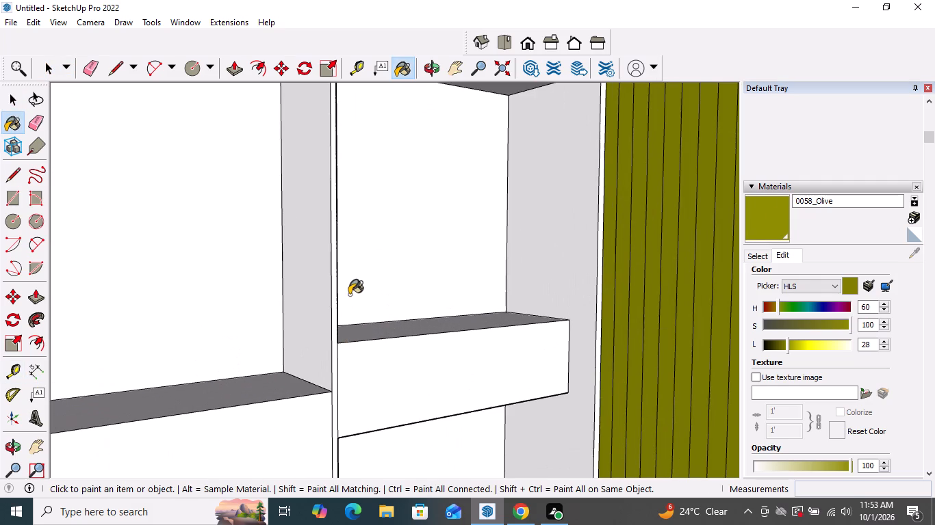
{"action": "left_click", "coordinate": [333, 288]}
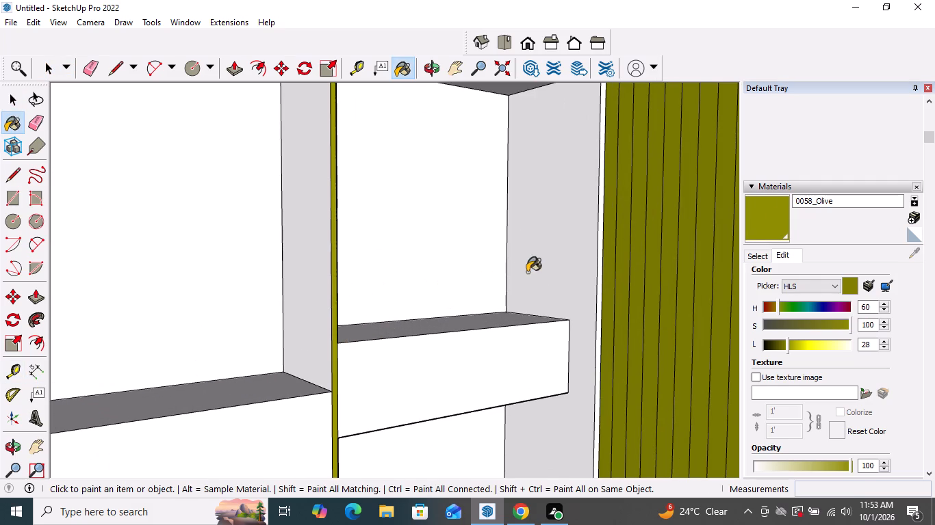
{"action": "left_click", "coordinate": [600, 256]}
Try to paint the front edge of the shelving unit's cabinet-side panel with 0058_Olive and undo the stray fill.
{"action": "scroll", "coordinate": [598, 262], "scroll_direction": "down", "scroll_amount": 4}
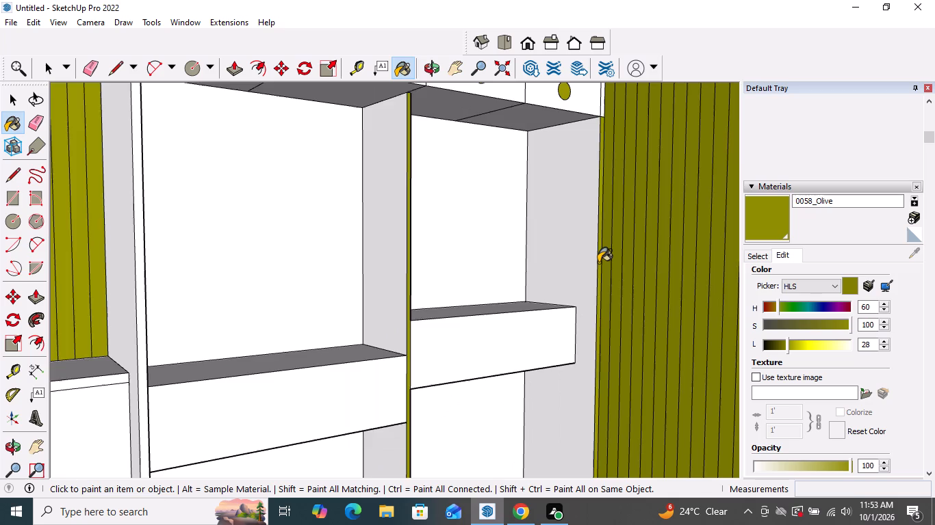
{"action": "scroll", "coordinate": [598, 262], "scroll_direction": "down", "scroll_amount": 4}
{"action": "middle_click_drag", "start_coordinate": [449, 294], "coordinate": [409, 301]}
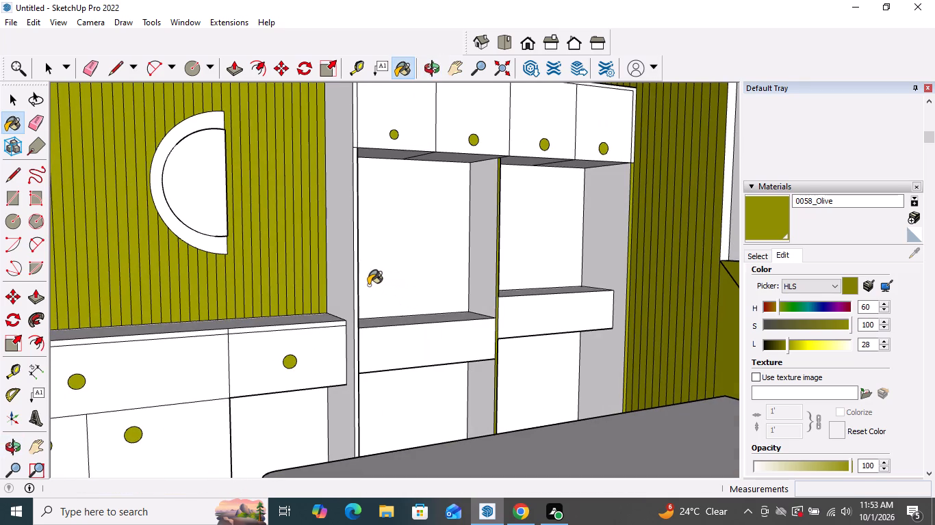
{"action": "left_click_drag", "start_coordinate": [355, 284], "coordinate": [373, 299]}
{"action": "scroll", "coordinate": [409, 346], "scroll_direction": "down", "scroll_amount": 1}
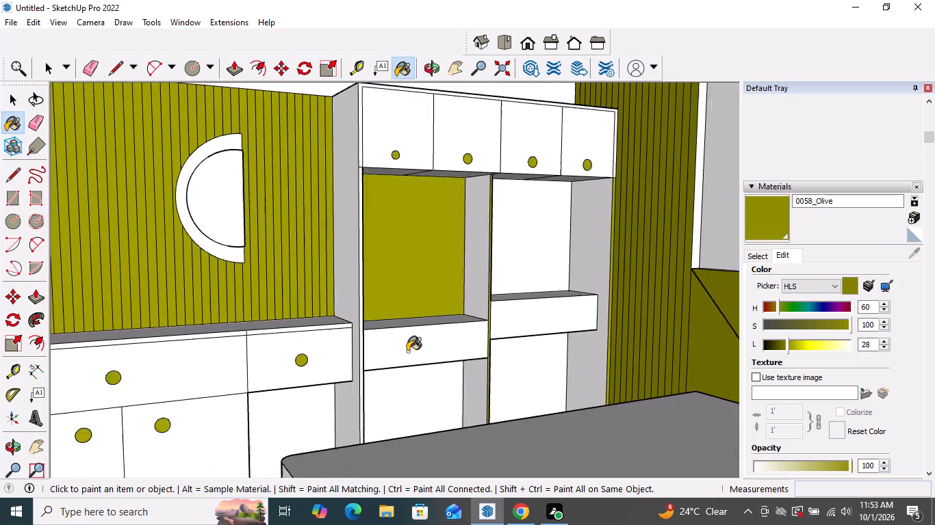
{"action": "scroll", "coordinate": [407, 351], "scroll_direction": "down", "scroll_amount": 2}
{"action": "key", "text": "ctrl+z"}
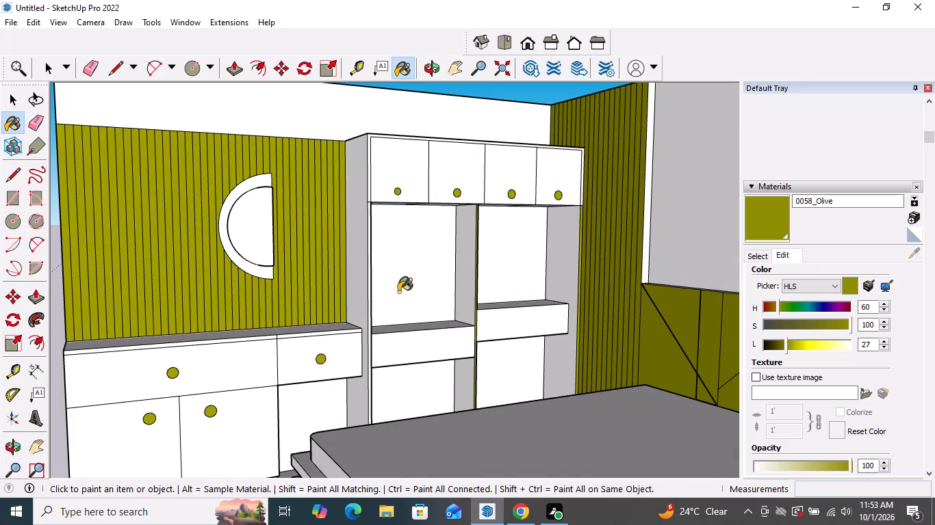
Paint the front edge of the shelving unit's side panel next to the low cabinet with 0058_Olive.
{"action": "scroll", "coordinate": [379, 247], "scroll_direction": "up", "scroll_amount": 11}
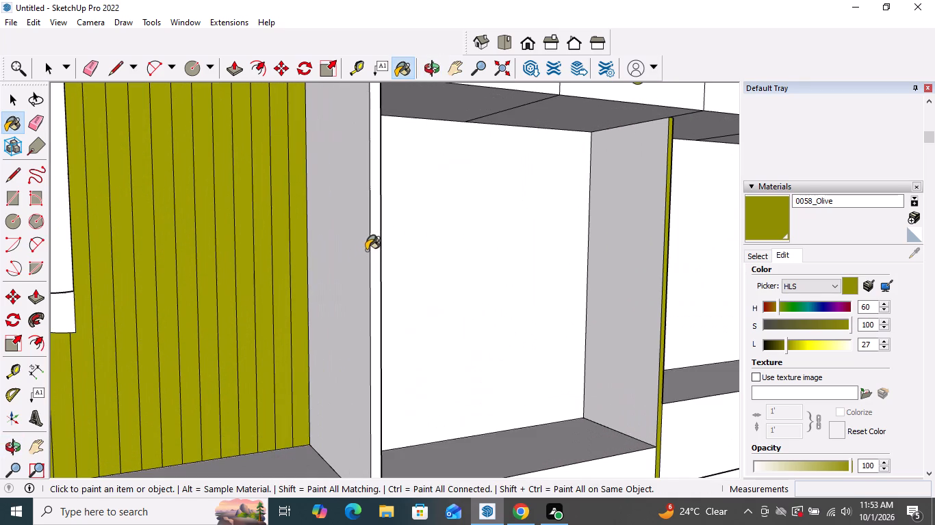
{"action": "left_click", "coordinate": [374, 247]}
{"action": "scroll", "coordinate": [363, 282], "scroll_direction": "down", "scroll_amount": 10}
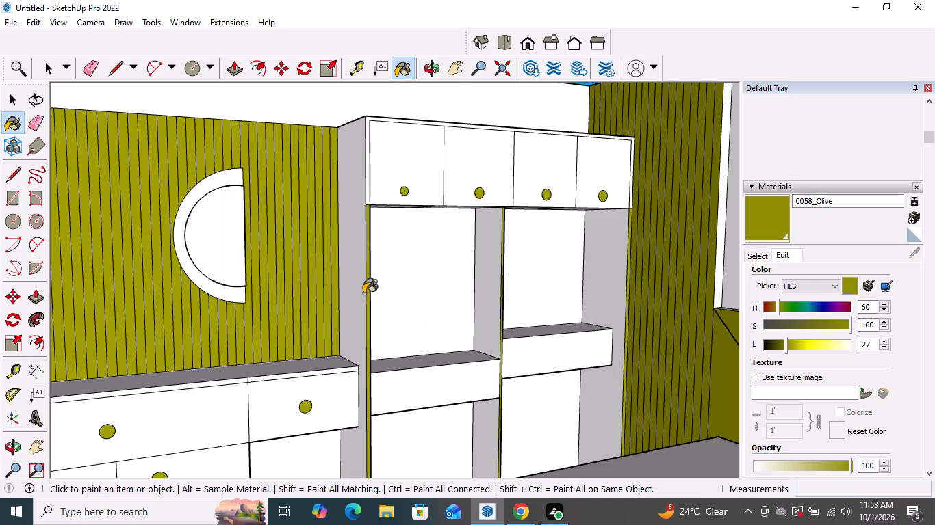
{"action": "scroll", "coordinate": [368, 245], "scroll_direction": "down", "scroll_amount": 4}
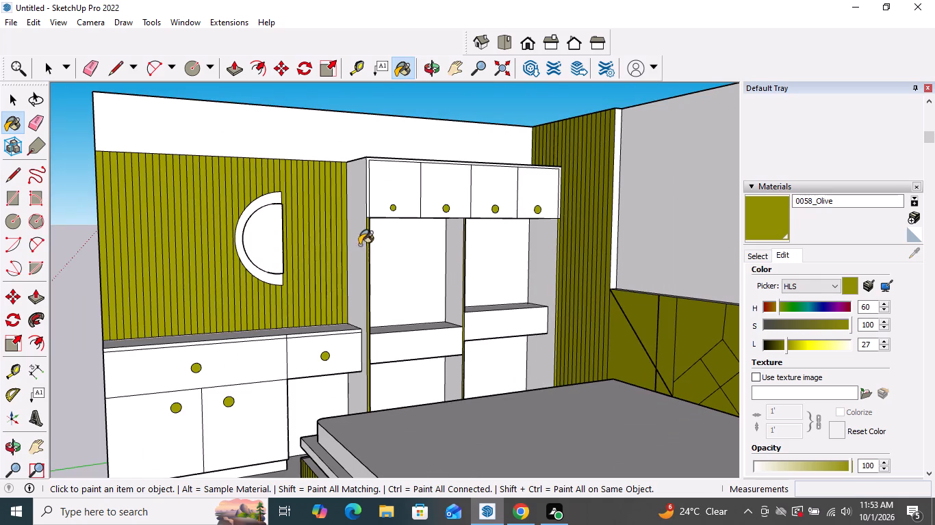
Trace short line segments along the top edge of the shelving opening from its cabinet-side corner, the first about 6 1/8" long.
{"action": "left_click", "coordinate": [12, 182]}
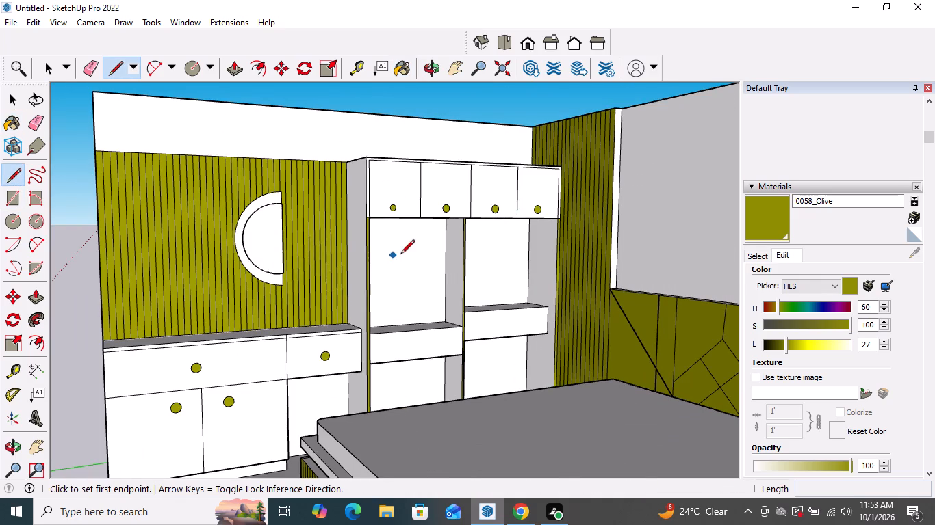
{"action": "scroll", "coordinate": [437, 255], "scroll_direction": "up", "scroll_amount": 8}
{"action": "left_click", "coordinate": [263, 168]}
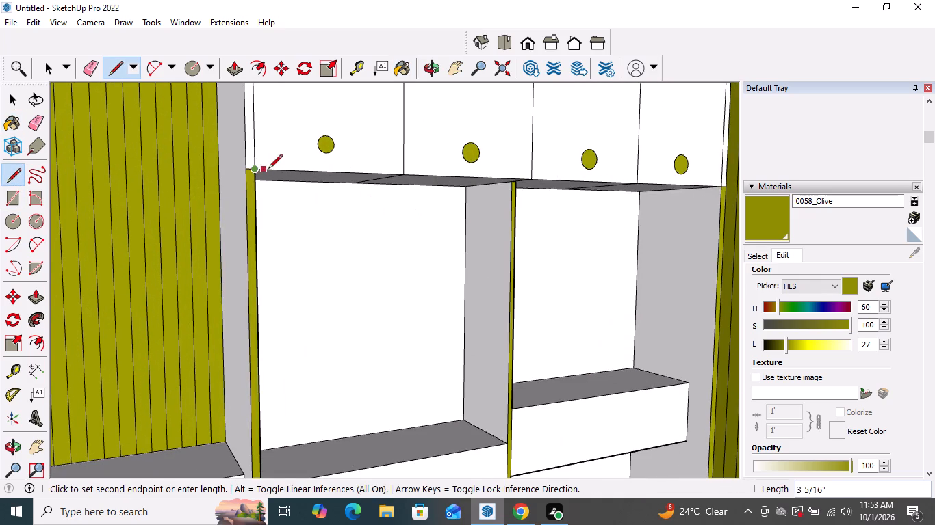
{"action": "left_click", "coordinate": [277, 169]}
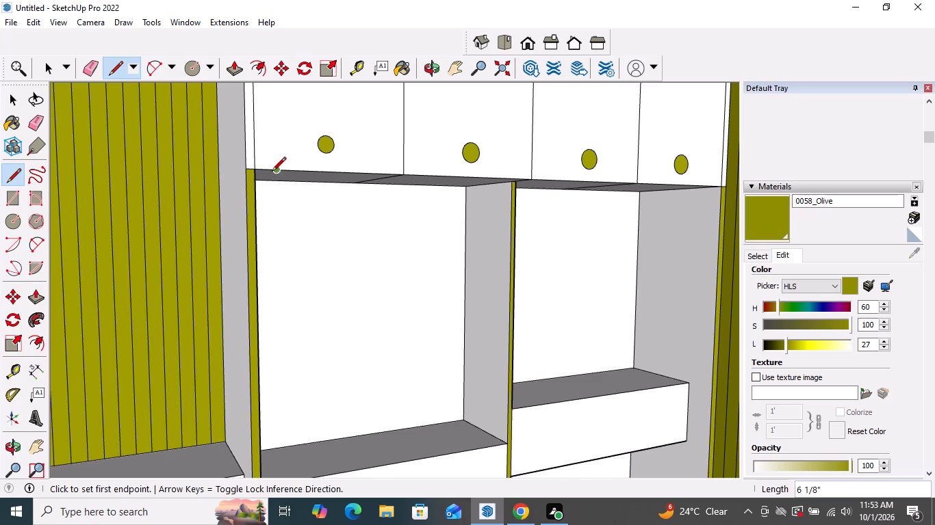
{"action": "left_click_drag", "start_coordinate": [272, 170], "coordinate": [280, 170]}
{"action": "left_click", "coordinate": [298, 172]}
Close the shelving opening with a front face by drawing a 15' 3 3/8" line between the side panels' bottom front corners.
{"action": "middle_click_drag", "start_coordinate": [328, 196], "coordinate": [342, 176]}
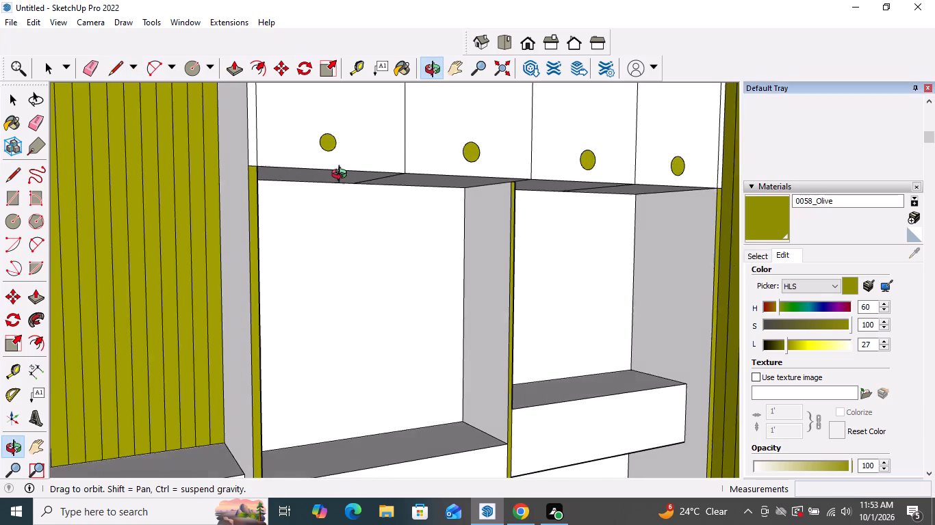
{"action": "middle_click_drag", "start_coordinate": [342, 176], "coordinate": [356, 356]}
{"action": "scroll", "coordinate": [384, 282], "scroll_direction": "down", "scroll_amount": 5}
{"action": "scroll", "coordinate": [485, 339], "scroll_direction": "down", "scroll_amount": 4}
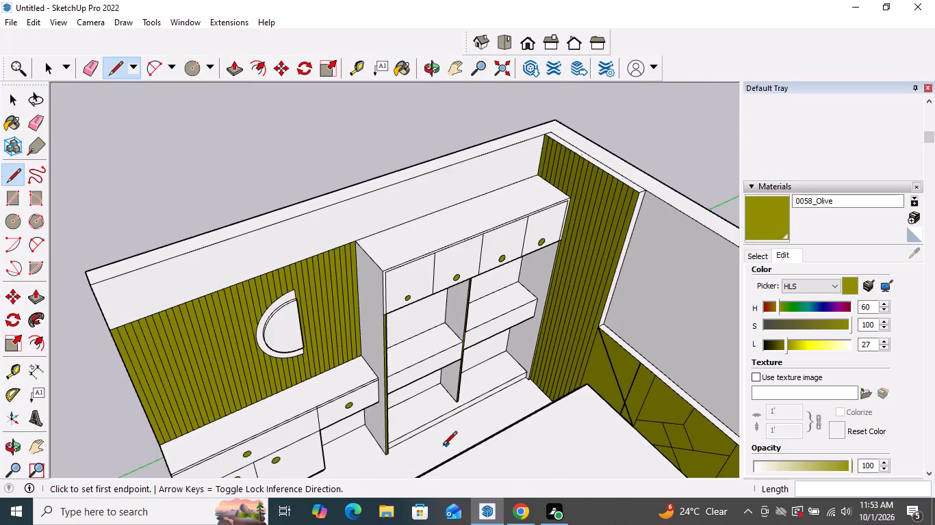
{"action": "scroll", "coordinate": [443, 446], "scroll_direction": "up", "scroll_amount": 8}
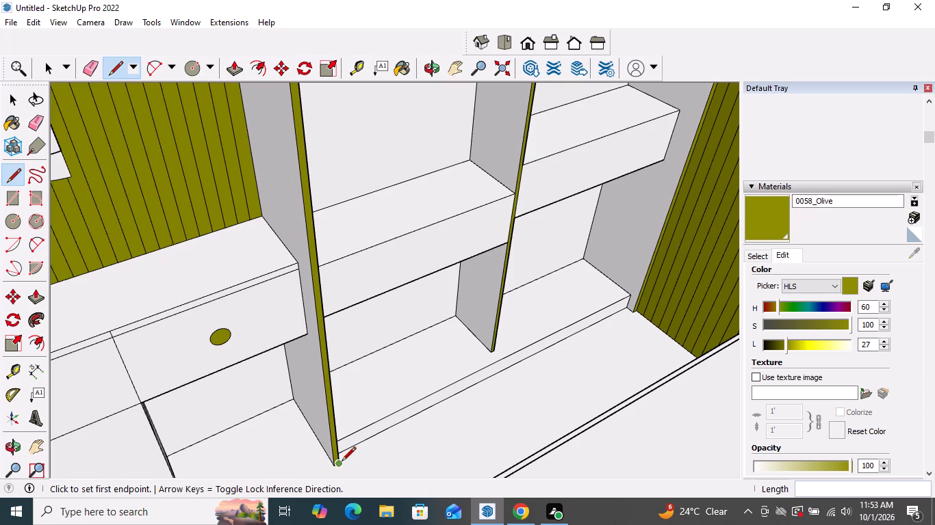
{"action": "left_click_drag", "start_coordinate": [342, 462], "coordinate": [361, 457]}
{"action": "left_click", "coordinate": [631, 314]}
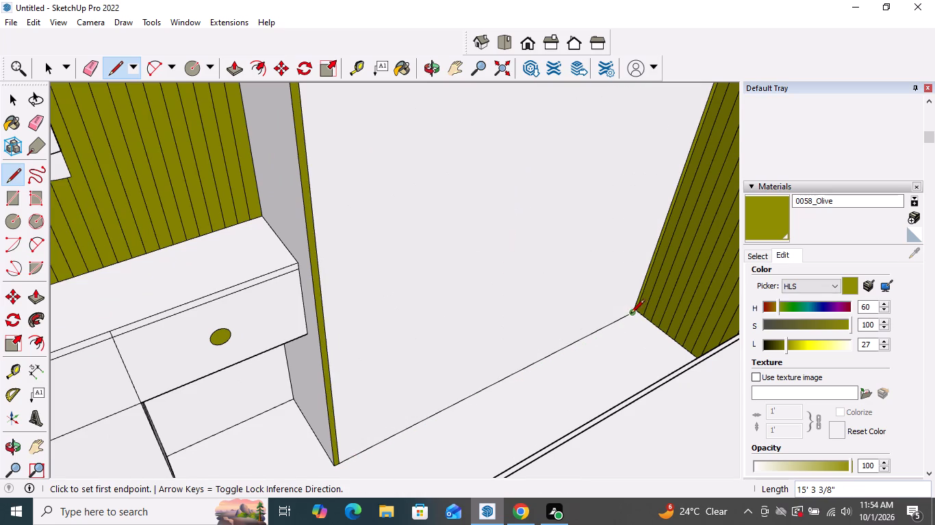
{"action": "scroll", "coordinate": [601, 357], "scroll_direction": "down", "scroll_amount": 5}
{"action": "key", "text": "space"}
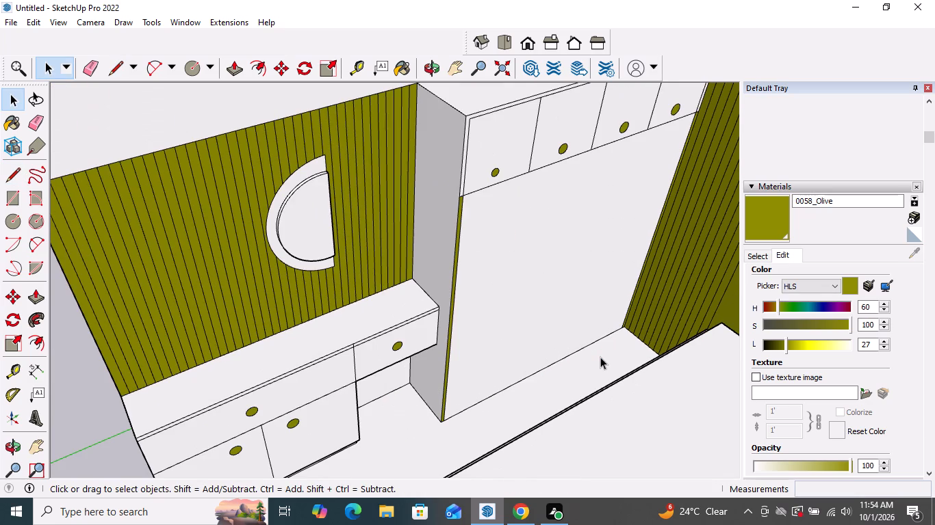
Paint the face closing the shelving opening with Translucent Glass Dark Green from the Glass and Mirrors collection.
{"action": "left_click", "coordinate": [767, 253]}
{"action": "left_click", "coordinate": [835, 271]}
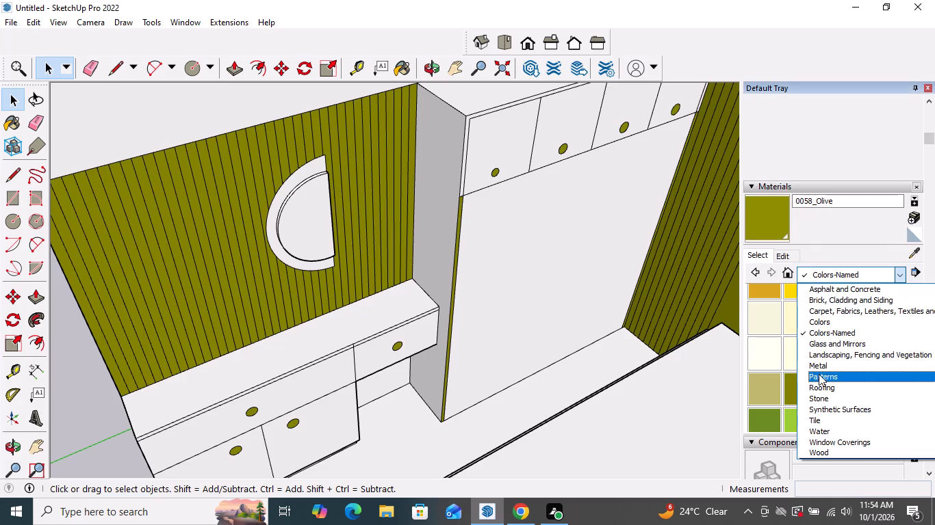
{"action": "left_click", "coordinate": [815, 342]}
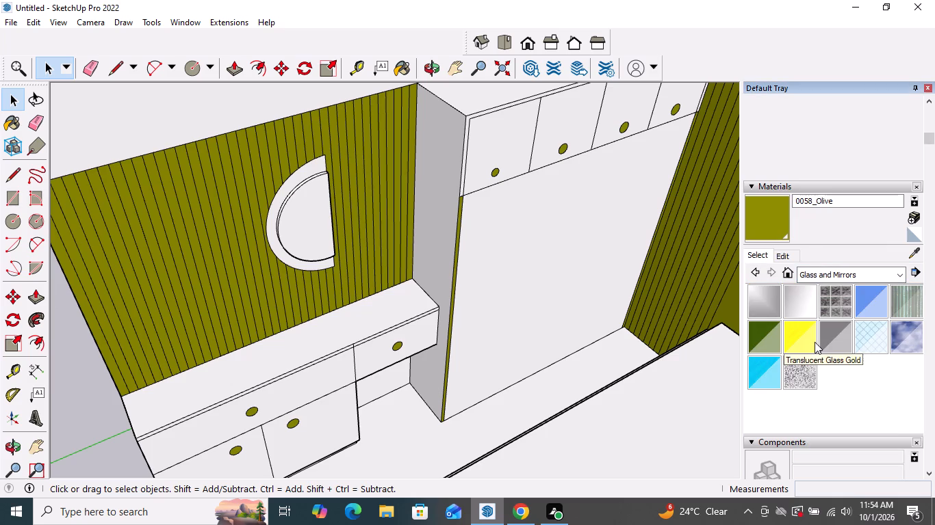
{"action": "left_click", "coordinate": [773, 349]}
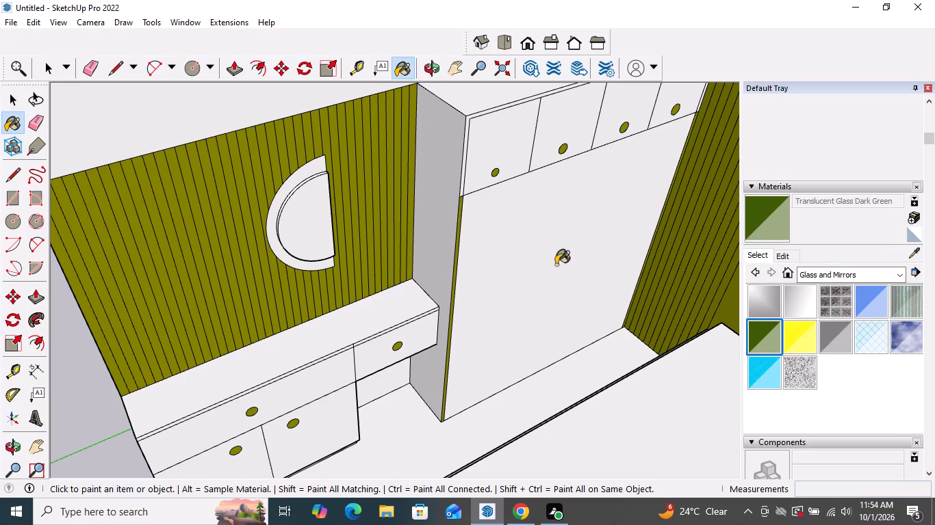
{"action": "left_click", "coordinate": [556, 265]}
{"action": "middle_click_drag", "start_coordinate": [563, 283], "coordinate": [563, 186]}
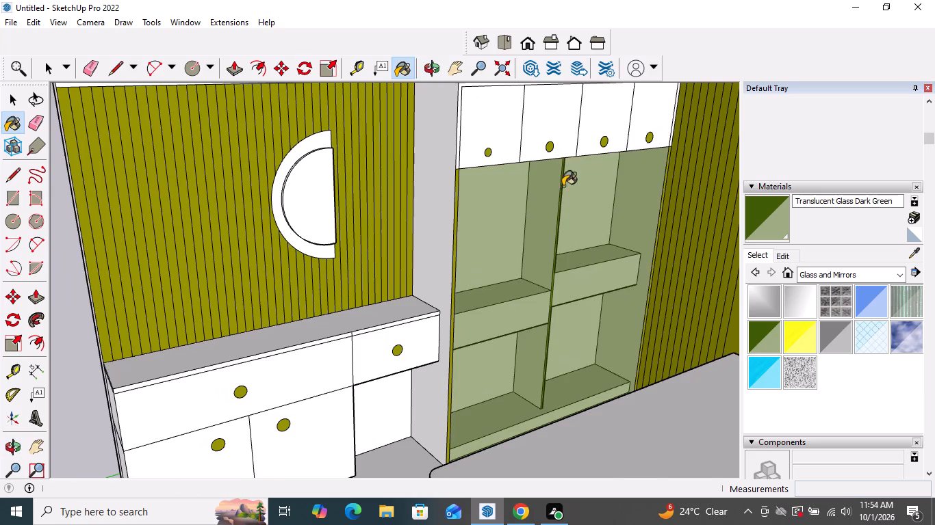
{"action": "scroll", "coordinate": [554, 227], "scroll_direction": "down", "scroll_amount": 5}
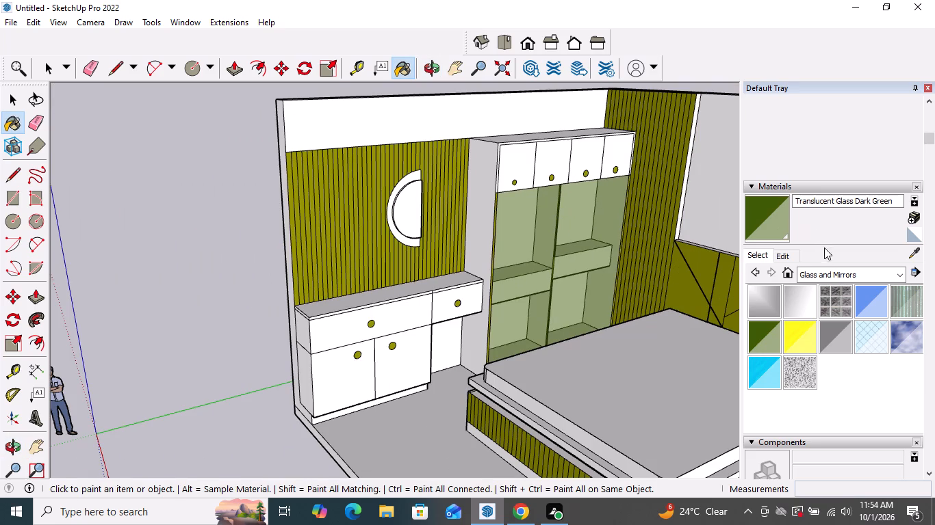
Recolor the Translucent Glass Dark Green material to a near-black brown, with hue 15 and luminance 5.
{"action": "left_click", "coordinate": [775, 259]}
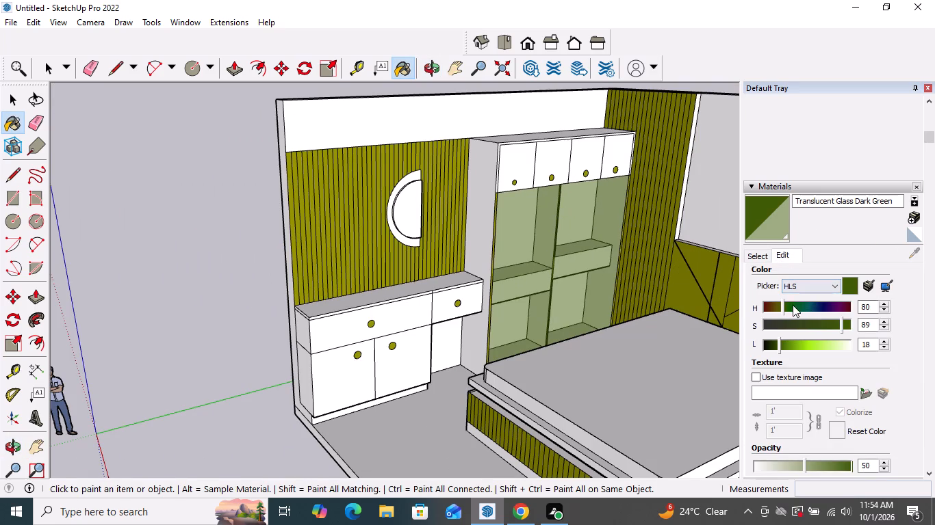
{"action": "left_click_drag", "start_coordinate": [782, 308], "coordinate": [772, 312]}
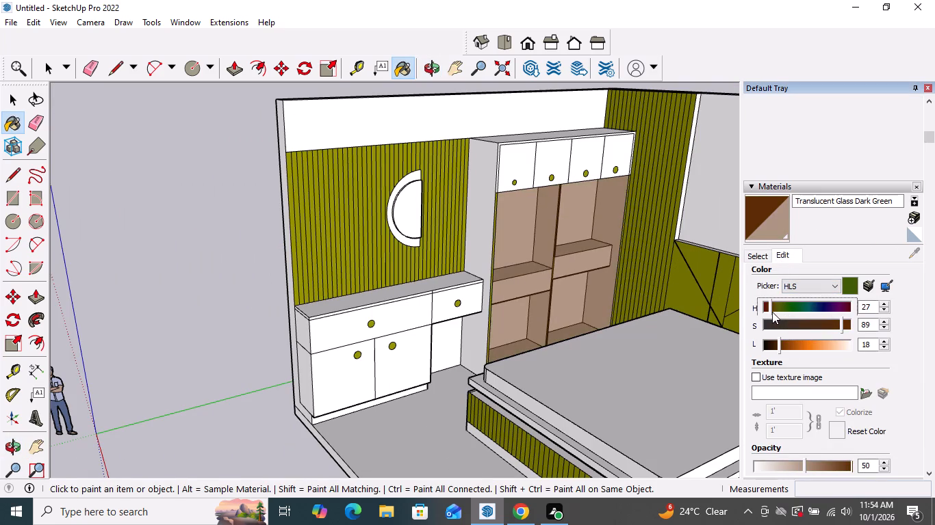
{"action": "left_click_drag", "start_coordinate": [772, 312], "coordinate": [769, 315]}
{"action": "left_click_drag", "start_coordinate": [778, 346], "coordinate": [796, 342]}
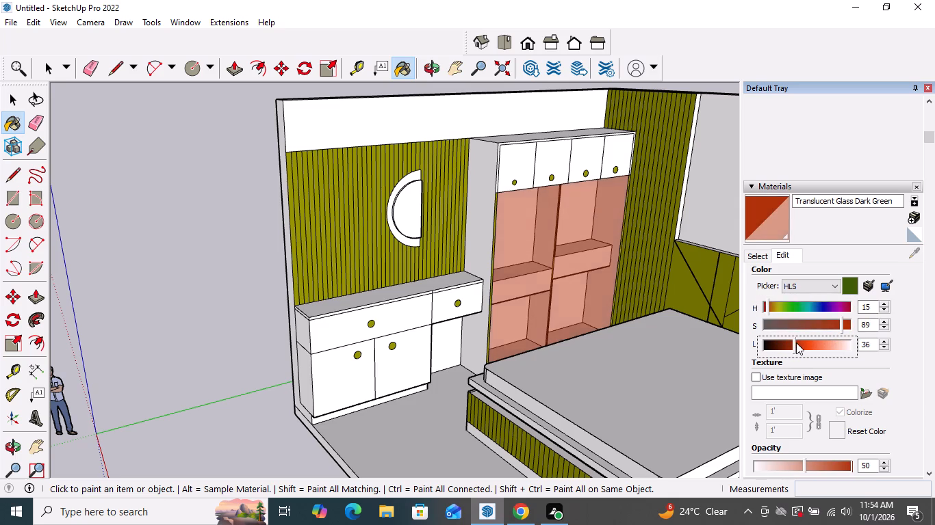
{"action": "left_click_drag", "start_coordinate": [796, 342], "coordinate": [843, 340]}
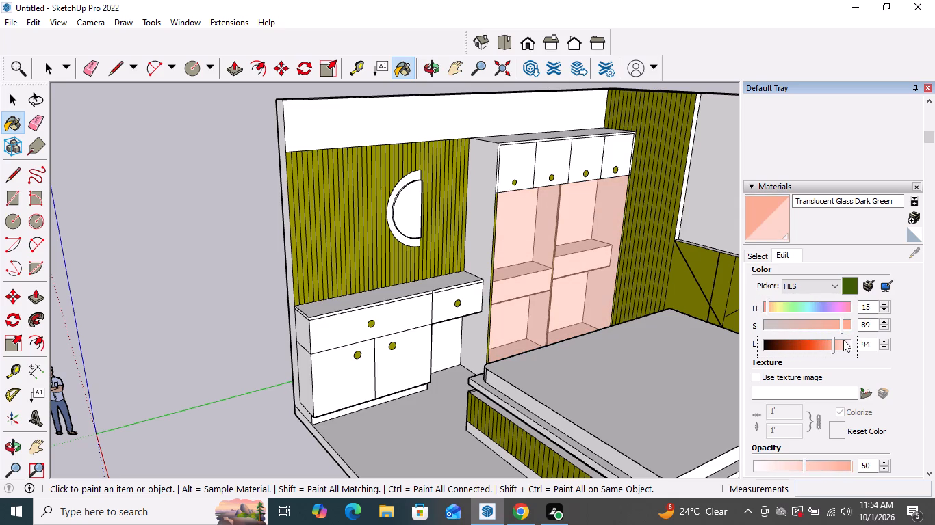
{"action": "left_click_drag", "start_coordinate": [843, 340], "coordinate": [834, 348]}
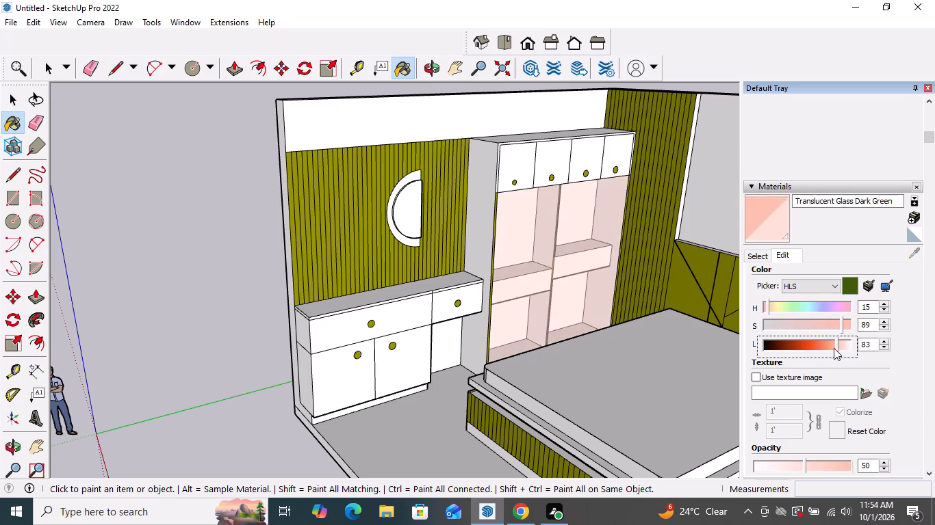
{"action": "left_click_drag", "start_coordinate": [834, 348], "coordinate": [764, 350]}
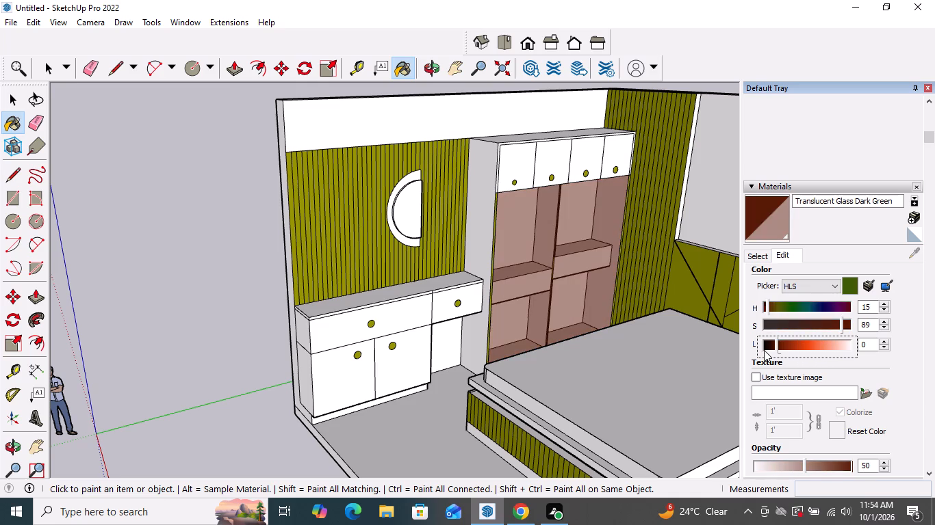
{"action": "left_click_drag", "start_coordinate": [764, 350], "coordinate": [763, 350]}
{"action": "scroll", "coordinate": [687, 289], "scroll_direction": "down", "scroll_amount": 5}
{"action": "scroll", "coordinate": [618, 250], "scroll_direction": "down", "scroll_amount": 4}
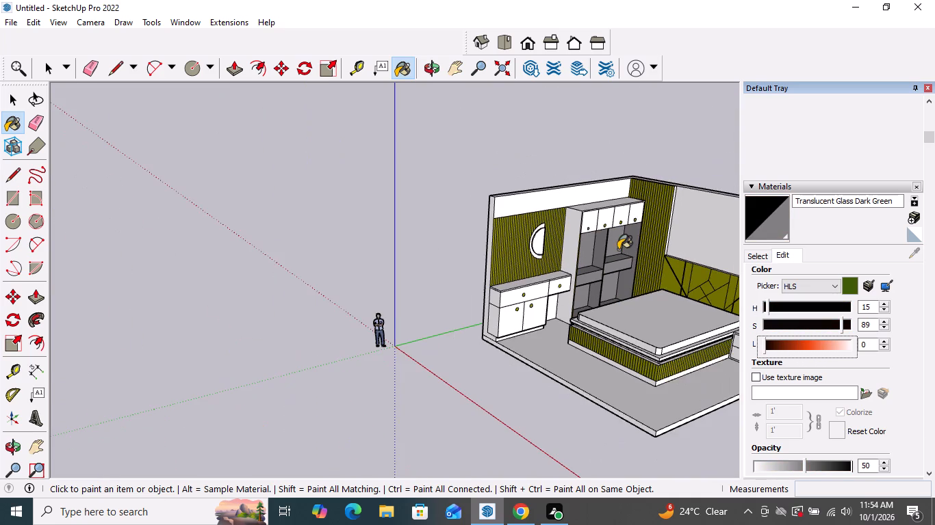
{"action": "left_click", "coordinate": [771, 345]}
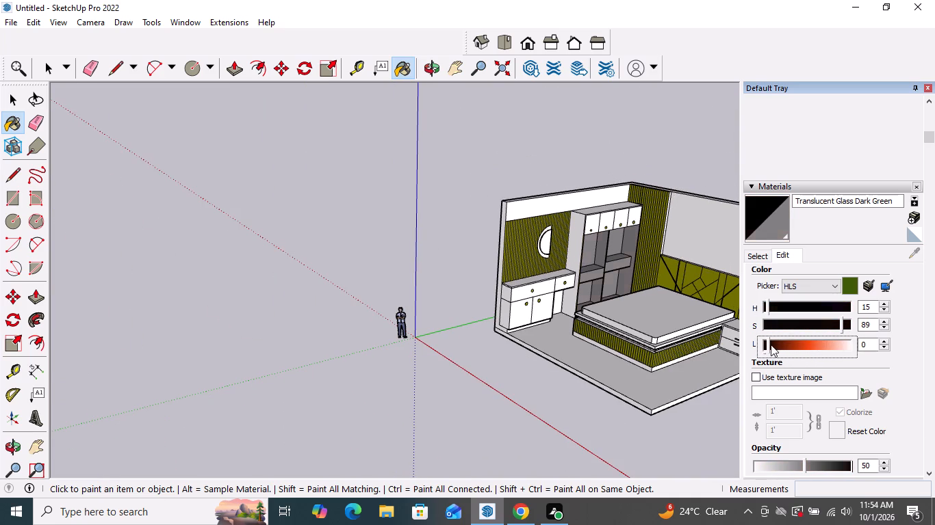
Paint the mattress's top, nightstand-side face, foot face and the corner between them with Textile Leaves Green from the carpet and fabrics collection.
{"action": "scroll", "coordinate": [575, 273], "scroll_direction": "down", "scroll_amount": 5}
{"action": "middle_click_drag", "start_coordinate": [559, 334], "coordinate": [572, 329]}
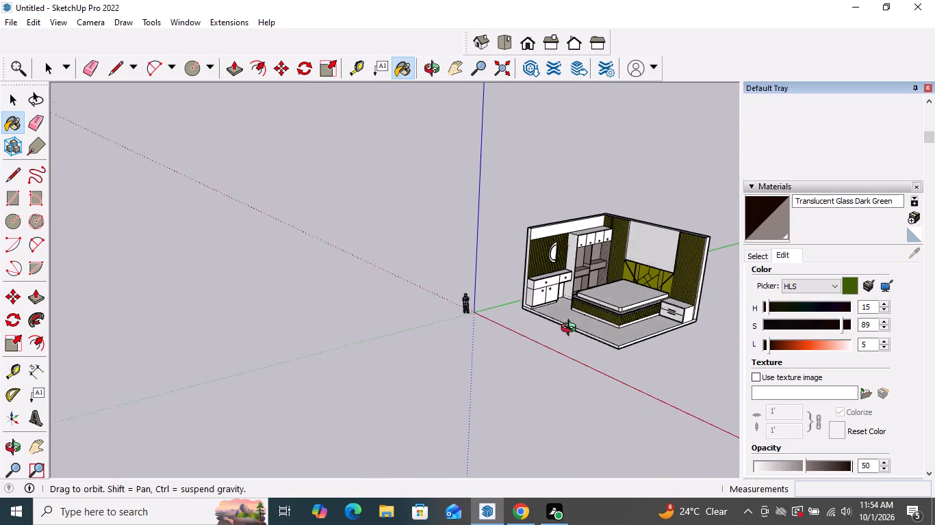
{"action": "middle_click_drag", "start_coordinate": [572, 329], "coordinate": [617, 322]}
{"action": "scroll", "coordinate": [626, 280], "scroll_direction": "up", "scroll_amount": 9}
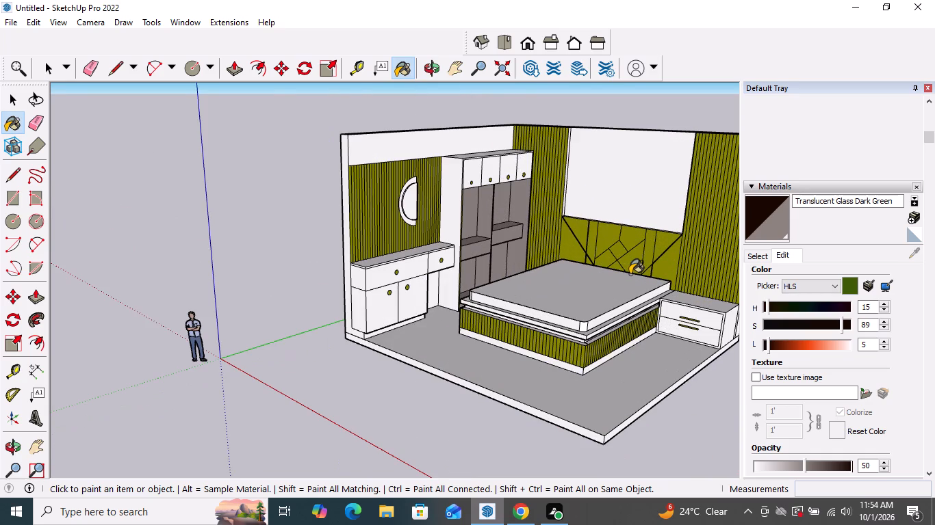
{"action": "scroll", "coordinate": [630, 274], "scroll_direction": "up", "scroll_amount": 8}
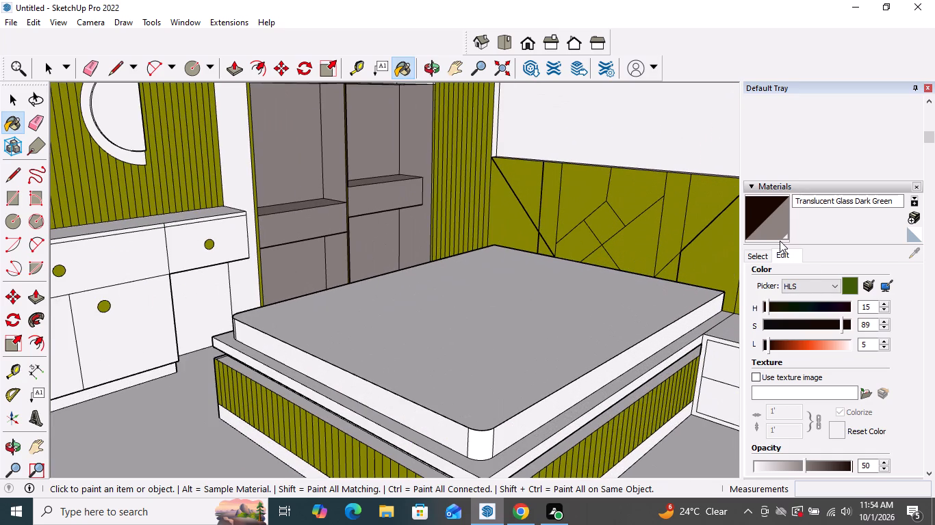
{"action": "left_click", "coordinate": [754, 256]}
{"action": "left_click", "coordinate": [830, 278]}
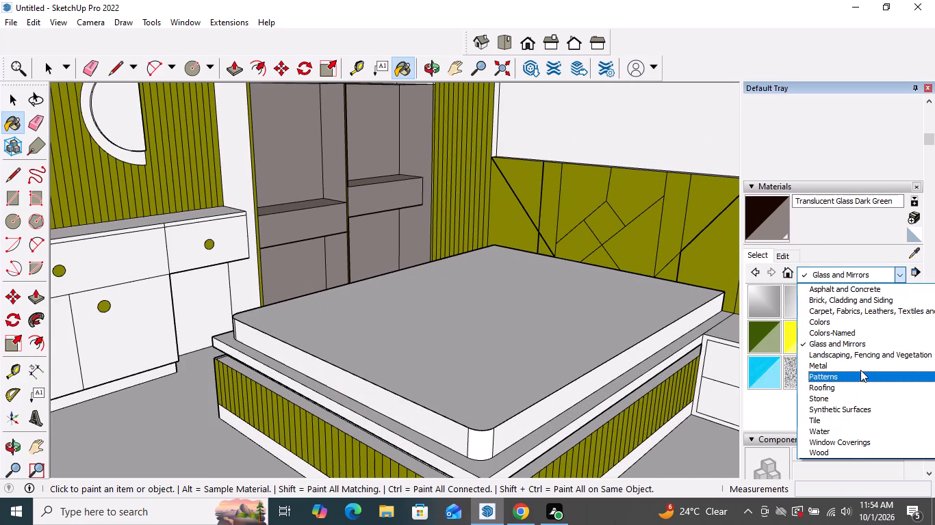
{"action": "left_click", "coordinate": [864, 291]}
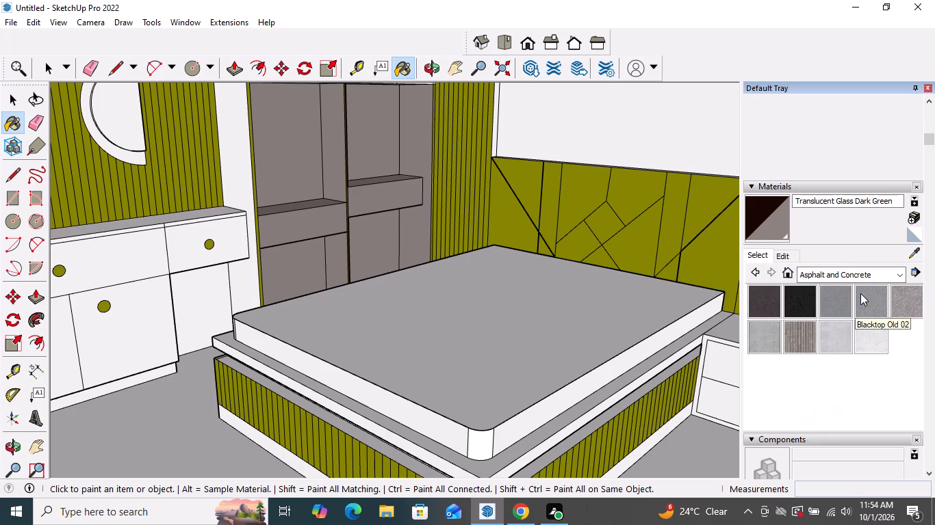
{"action": "left_click", "coordinate": [809, 281]}
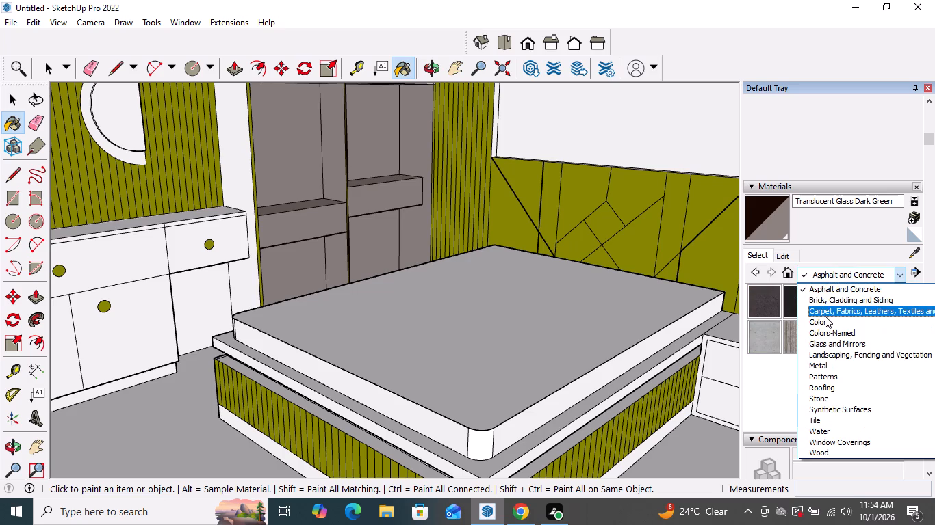
{"action": "left_click", "coordinate": [825, 316]}
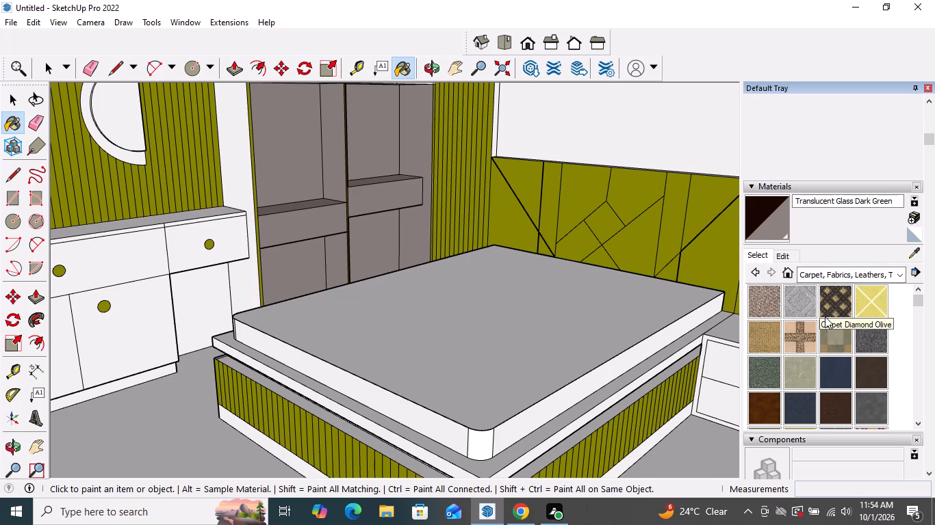
{"action": "scroll", "coordinate": [806, 306], "scroll_direction": "down", "scroll_amount": 2}
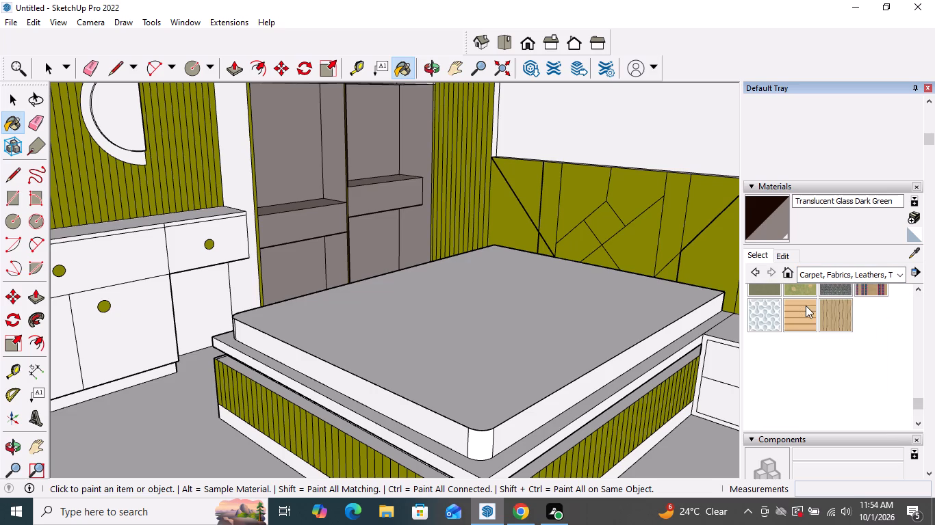
{"action": "scroll", "coordinate": [805, 306], "scroll_direction": "up", "scroll_amount": 4}
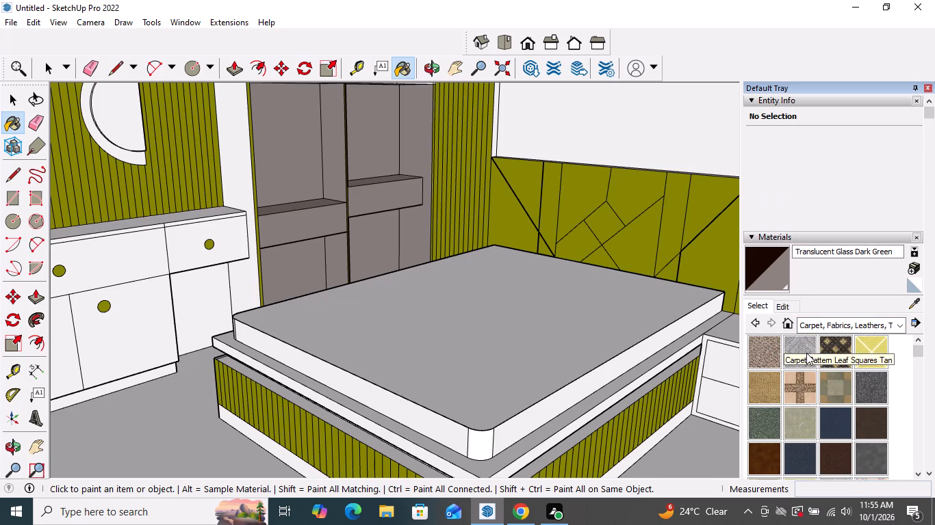
{"action": "scroll", "coordinate": [806, 353], "scroll_direction": "down", "scroll_amount": 2}
{"action": "scroll", "coordinate": [806, 353], "scroll_direction": "up", "scroll_amount": 1}
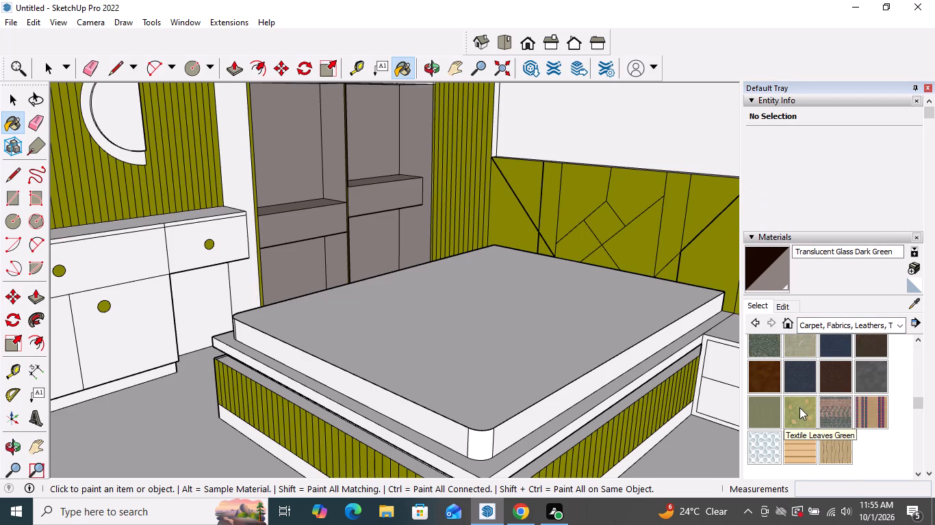
{"action": "left_click", "coordinate": [799, 407]}
{"action": "left_click", "coordinate": [600, 343]}
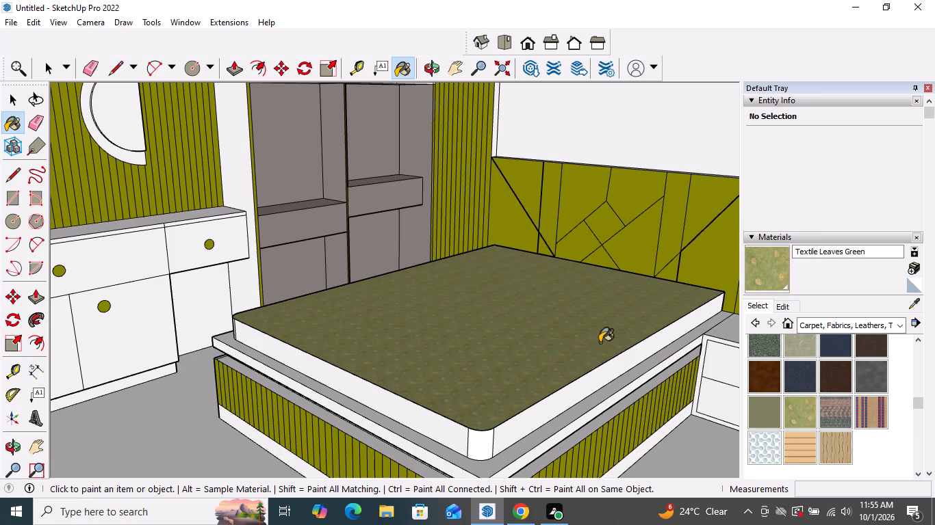
{"action": "left_click", "coordinate": [566, 395]}
{"action": "left_click", "coordinate": [483, 440]}
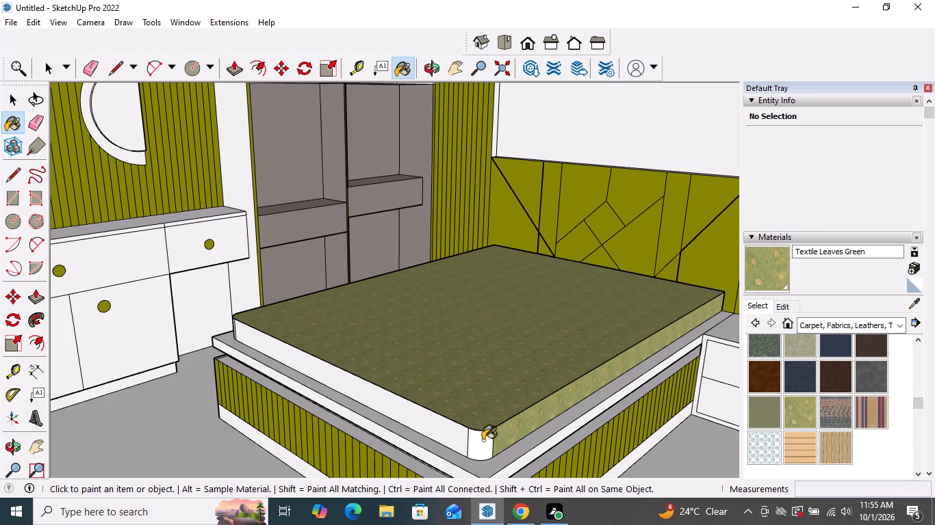
{"action": "left_click", "coordinate": [446, 427]}
Paint the mattress's shelving-side face and its adjoining rounded foot corner with Textile Leaves Green.
{"action": "middle_click_drag", "start_coordinate": [387, 306], "coordinate": [631, 326]}
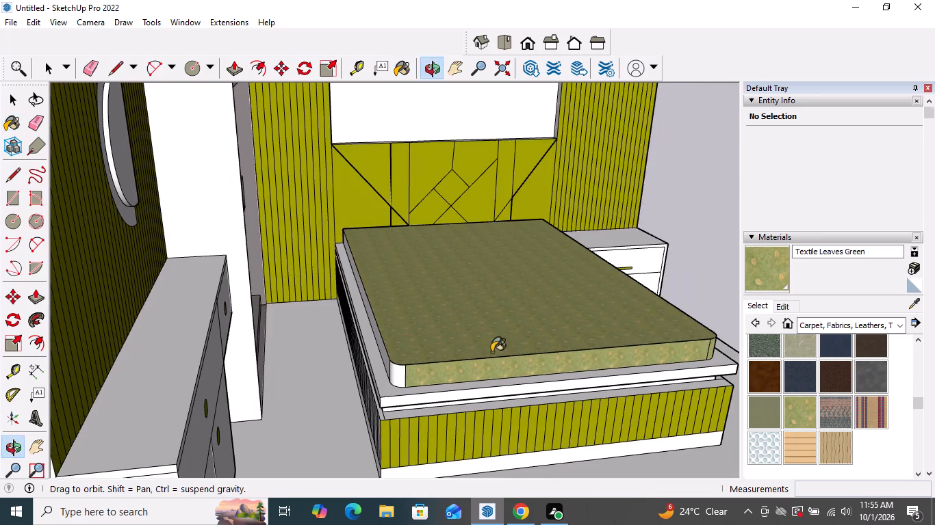
{"action": "scroll", "coordinate": [353, 377], "scroll_direction": "up", "scroll_amount": 9}
{"action": "left_click", "coordinate": [410, 345]}
{"action": "left_click", "coordinate": [458, 399]}
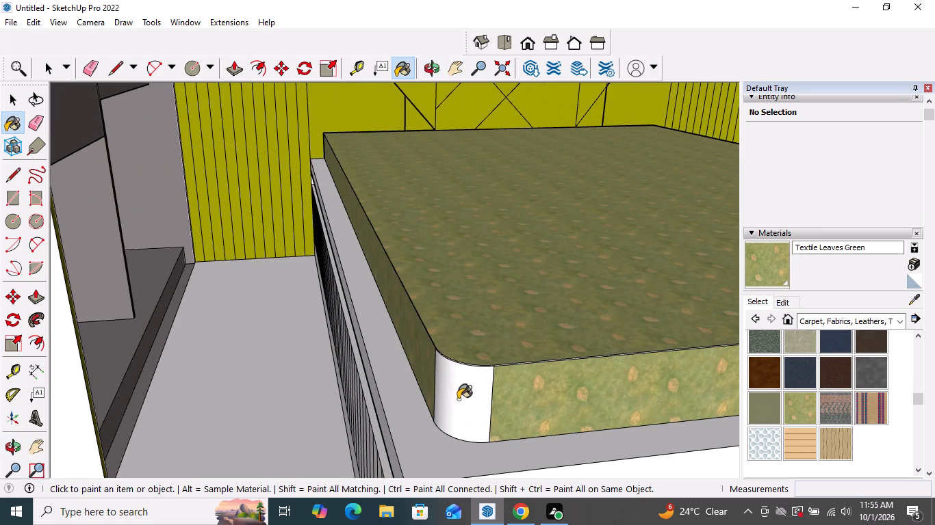
Lighten the mattress's Textile Leaves Green material to saturation 36 and luminance 83.
{"action": "scroll", "coordinate": [411, 402], "scroll_direction": "down", "scroll_amount": 11}
{"action": "middle_click_drag", "start_coordinate": [619, 392], "coordinate": [460, 371]}
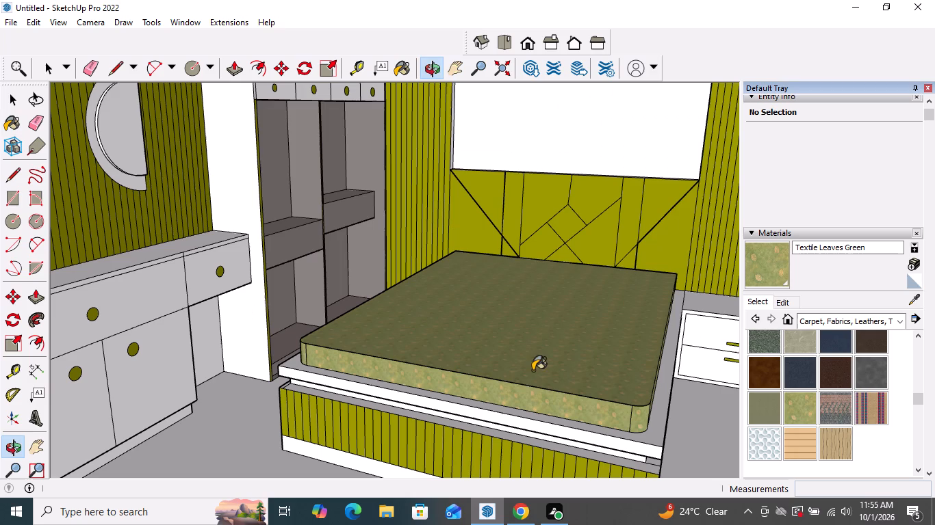
{"action": "left_click", "coordinate": [792, 301]}
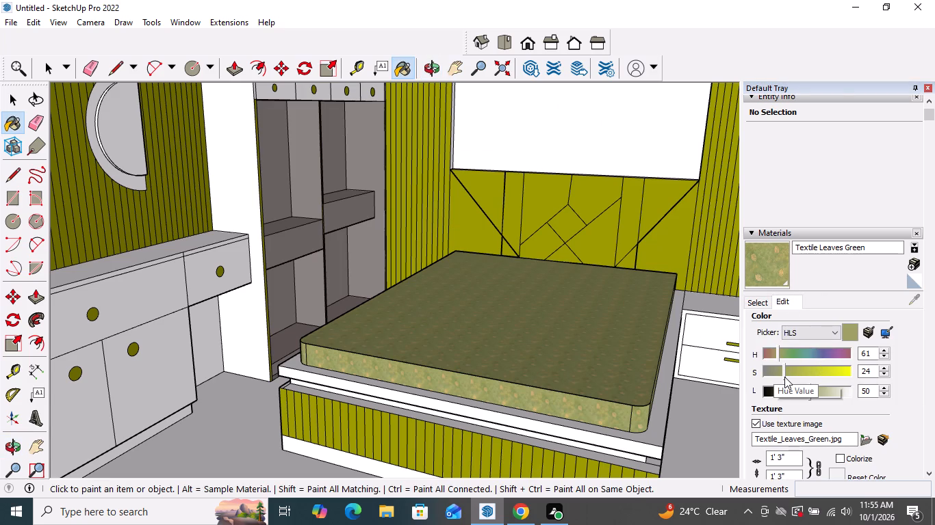
{"action": "left_click_drag", "start_coordinate": [784, 376], "coordinate": [774, 379]}
{"action": "left_click_drag", "start_coordinate": [773, 370], "coordinate": [795, 372]}
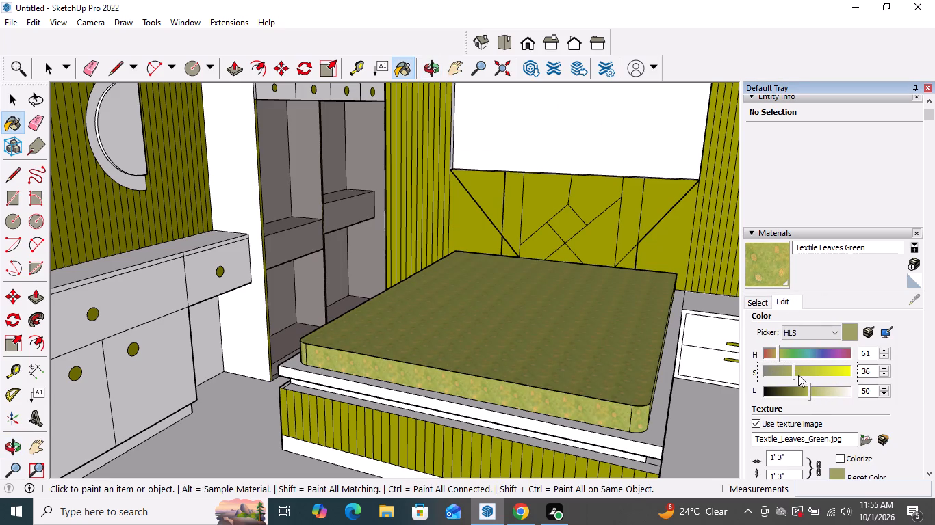
{"action": "left_click_drag", "start_coordinate": [808, 389], "coordinate": [834, 394]}
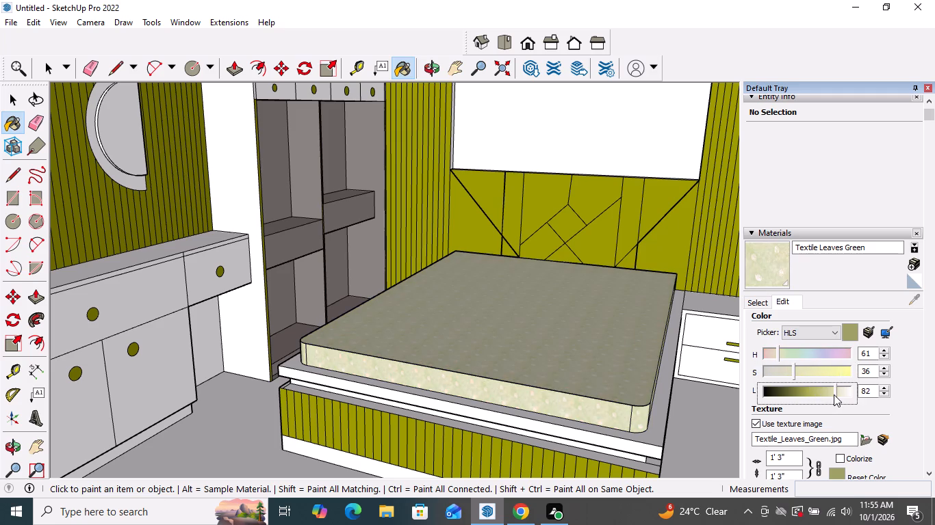
{"action": "left_click_drag", "start_coordinate": [834, 394], "coordinate": [834, 395]}
Enlarge the Textile Leaves Green texture on the mattress, trying a 10' width before settling on 3'.
{"action": "scroll", "coordinate": [593, 283], "scroll_direction": "down", "scroll_amount": 5}
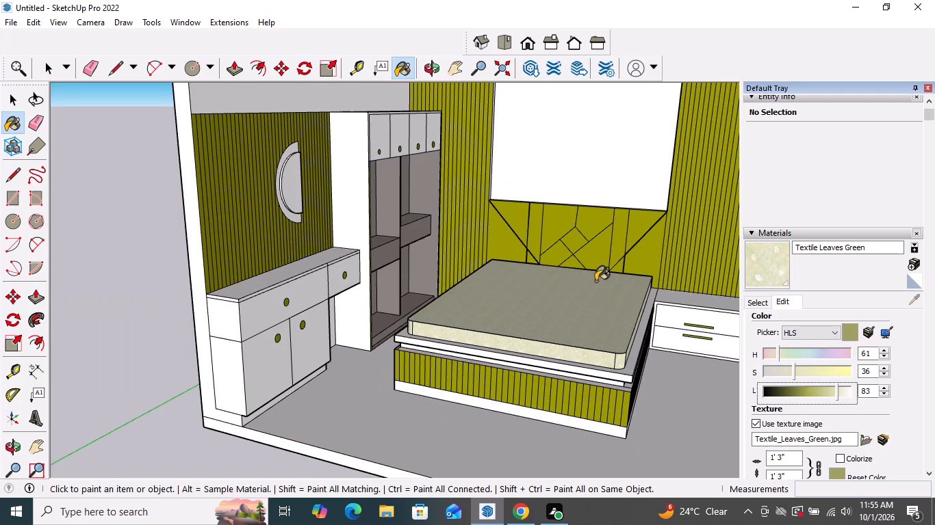
{"action": "middle_click", "coordinate": [573, 373]}
{"action": "middle_click_drag", "start_coordinate": [644, 327], "coordinate": [615, 390]}
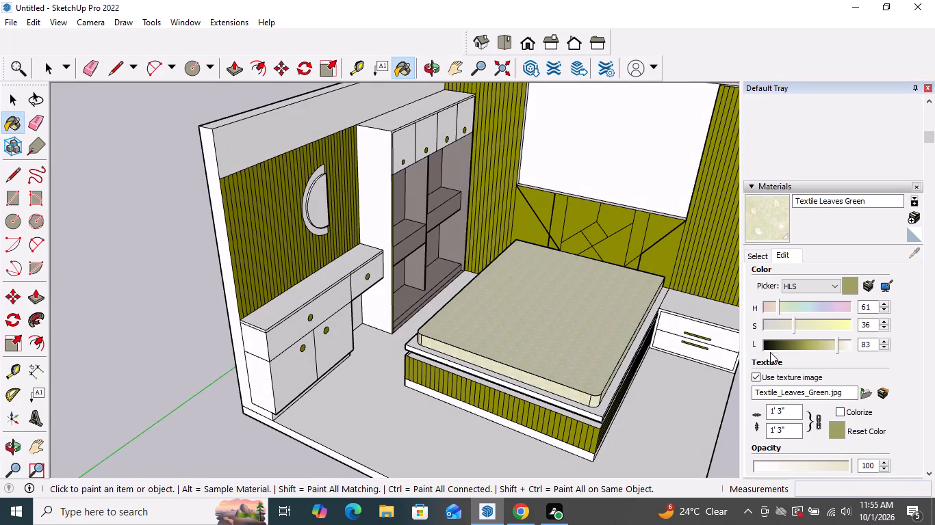
{"action": "left_click_drag", "start_coordinate": [788, 409], "coordinate": [773, 412]}
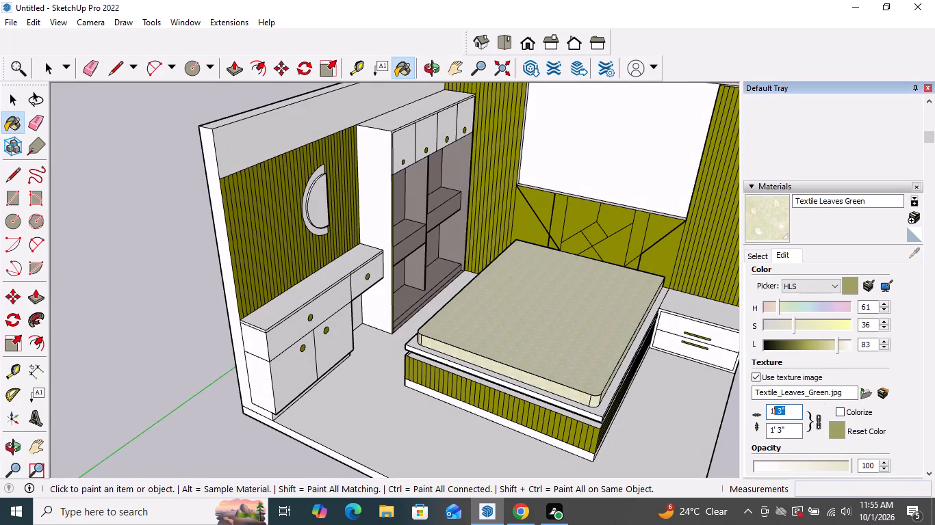
{"action": "left_click_drag", "start_coordinate": [773, 412], "coordinate": [764, 416]}
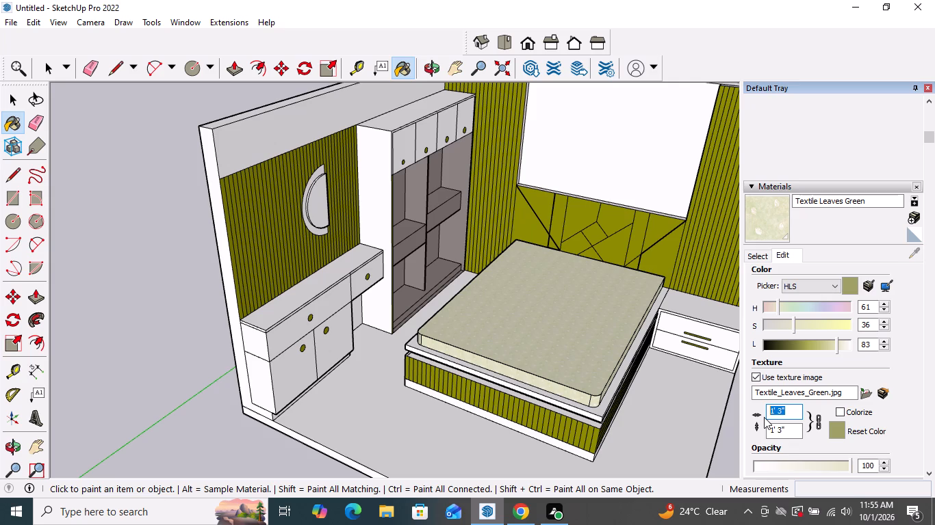
{"action": "key", "text": "1"}
{"action": "key", "text": "0"}
{"action": "key", "text": "apostrophe"}
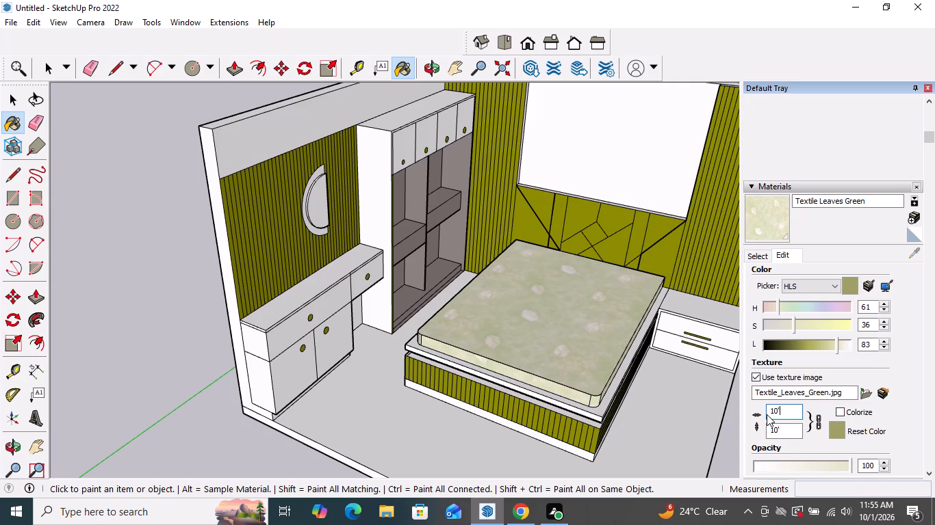
{"action": "left_click_drag", "start_coordinate": [780, 412], "coordinate": [771, 420]}
{"action": "type", "text": "3'"}
{"action": "key", "text": "Return"}
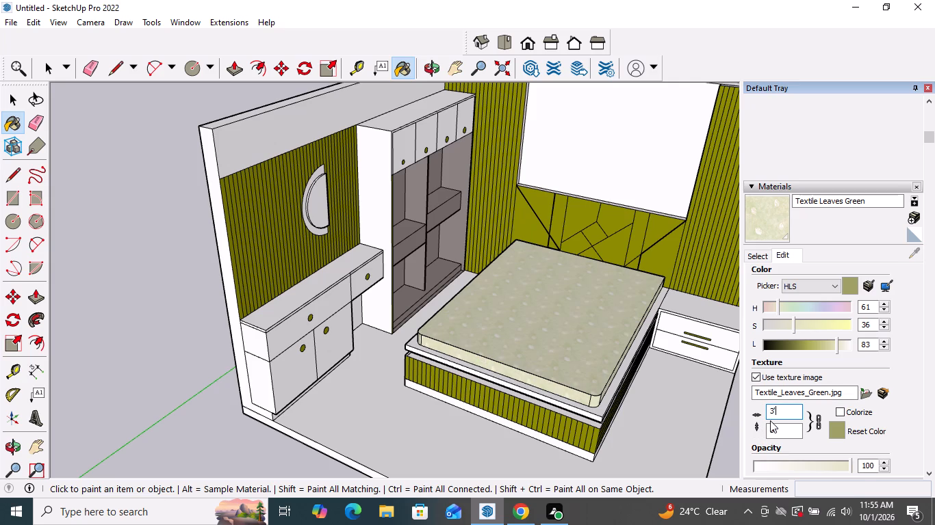
Save the bedroom model.
{"action": "scroll", "coordinate": [703, 383], "scroll_direction": "down", "scroll_amount": 5}
{"action": "scroll", "coordinate": [586, 304], "scroll_direction": "down", "scroll_amount": 4}
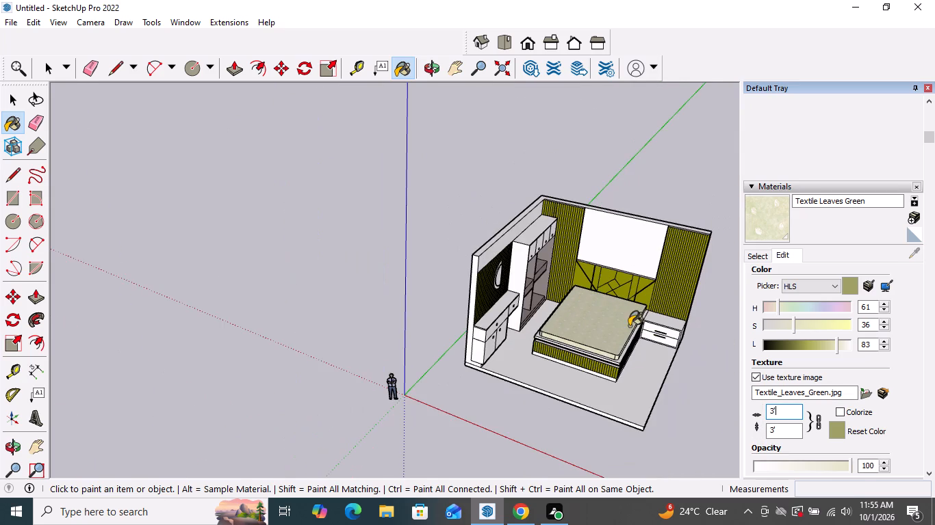
{"action": "middle_click_drag", "start_coordinate": [629, 326], "coordinate": [659, 277]}
{"action": "scroll", "coordinate": [659, 278], "scroll_direction": "up", "scroll_amount": 8}
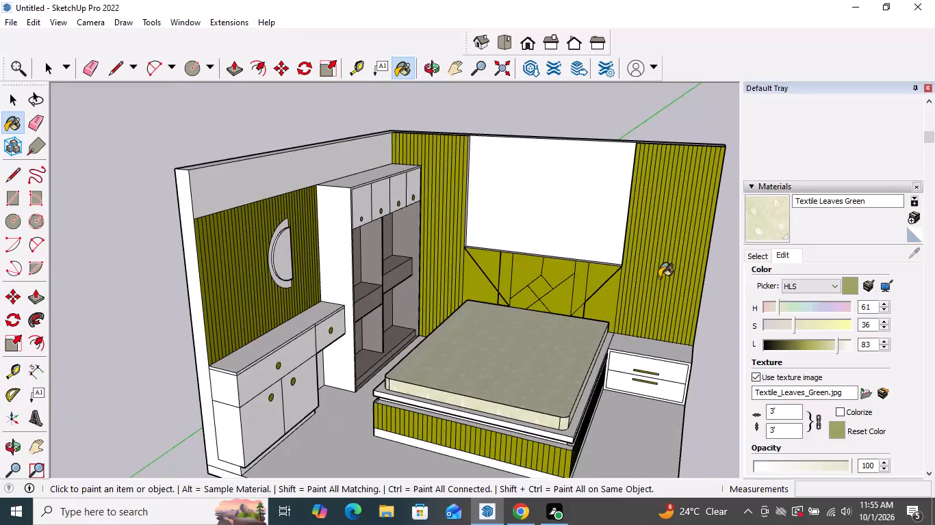
{"action": "scroll", "coordinate": [659, 278], "scroll_direction": "down", "scroll_amount": 1}
{"action": "key", "text": "space"}
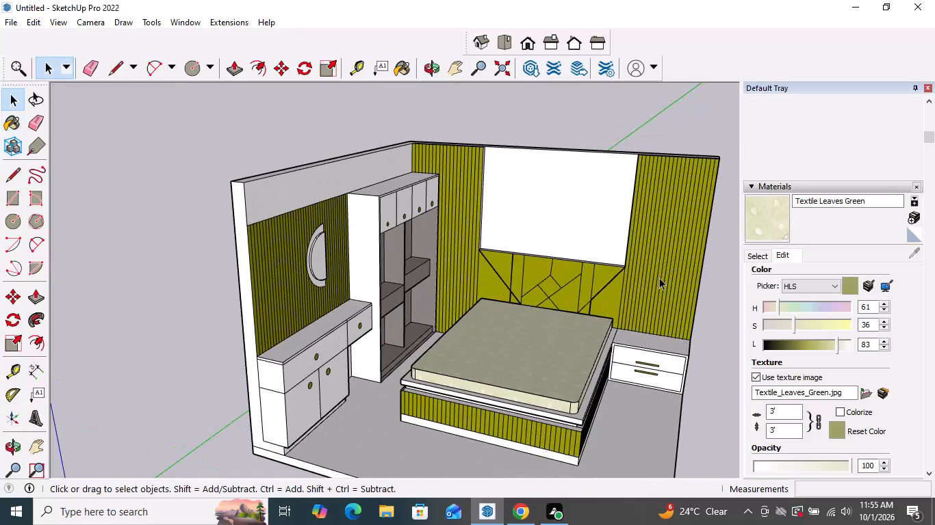
{"action": "key", "text": "ctrl+s"}
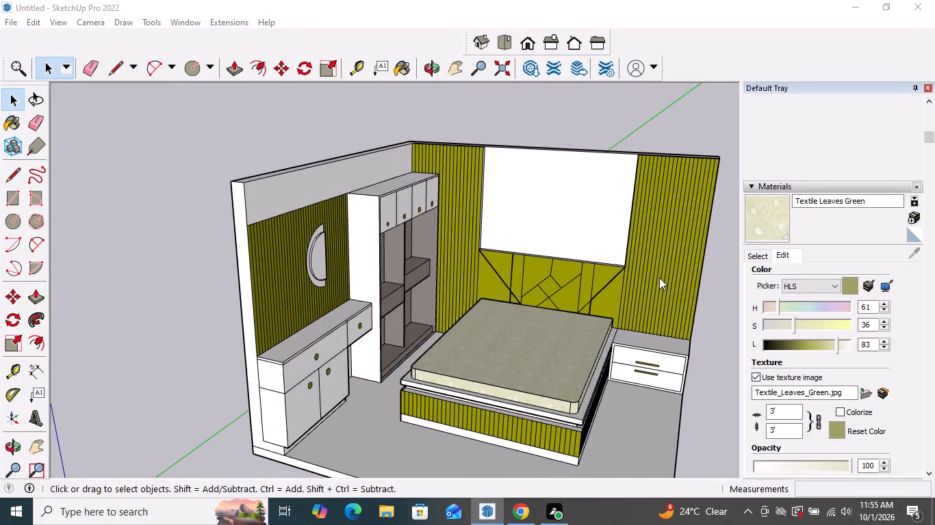
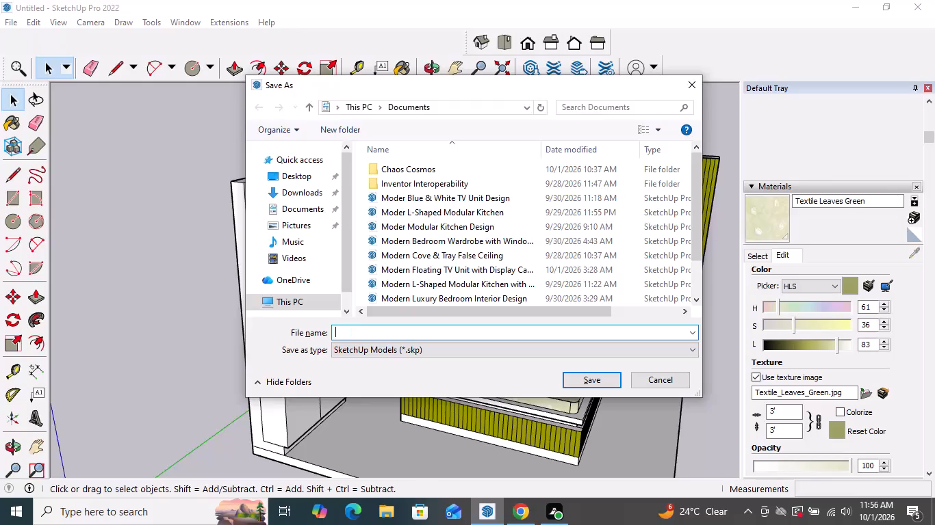
Save the model in the Documents folder under the file name Modern Luxury Master Bedroom Interior.
{"action": "key", "text": "ctrl+v"}
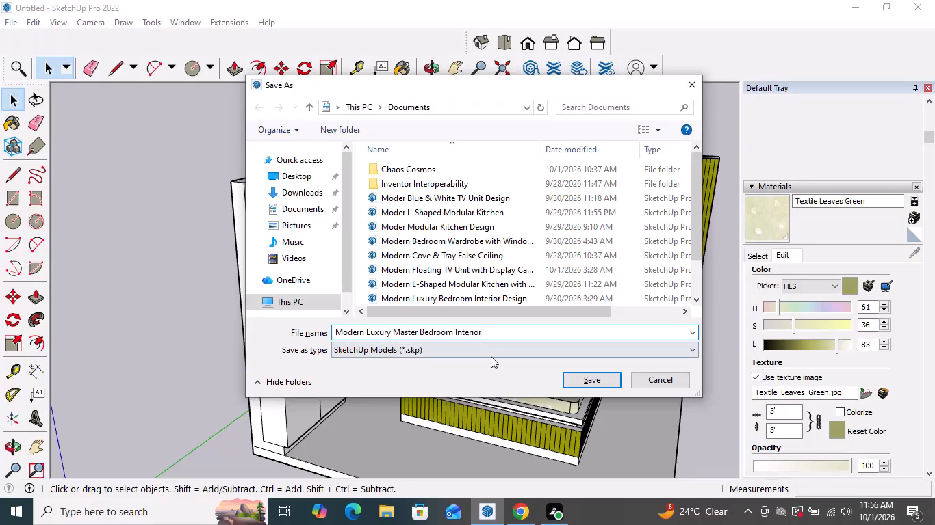
{"action": "left_click", "coordinate": [586, 379]}
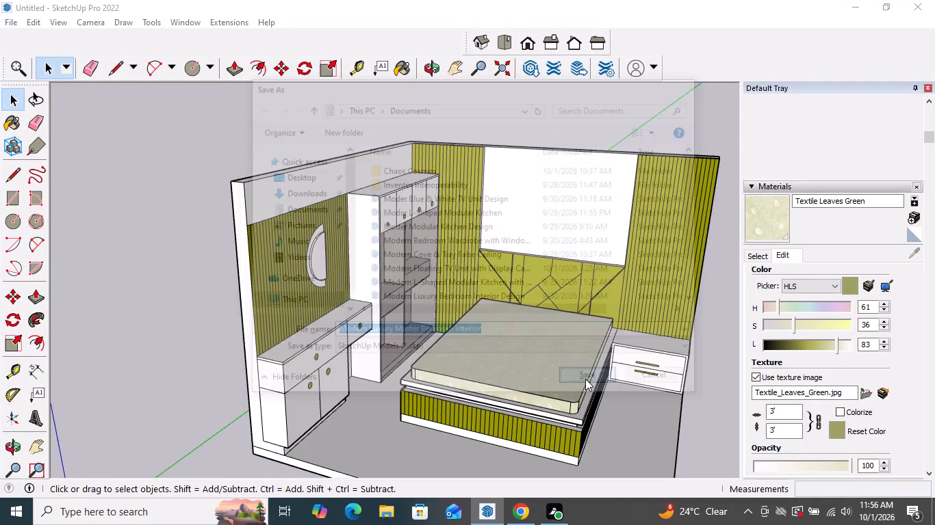
{"action": "key", "text": "ctrl+s"}
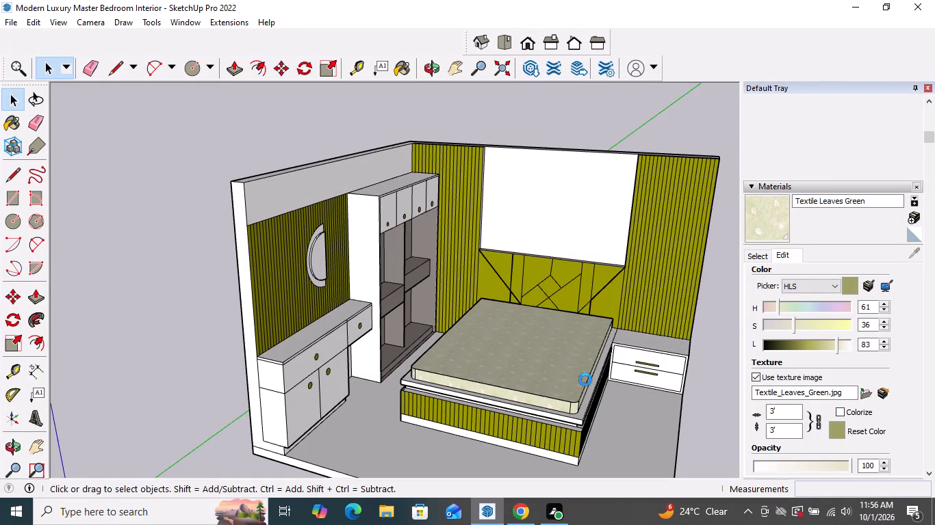